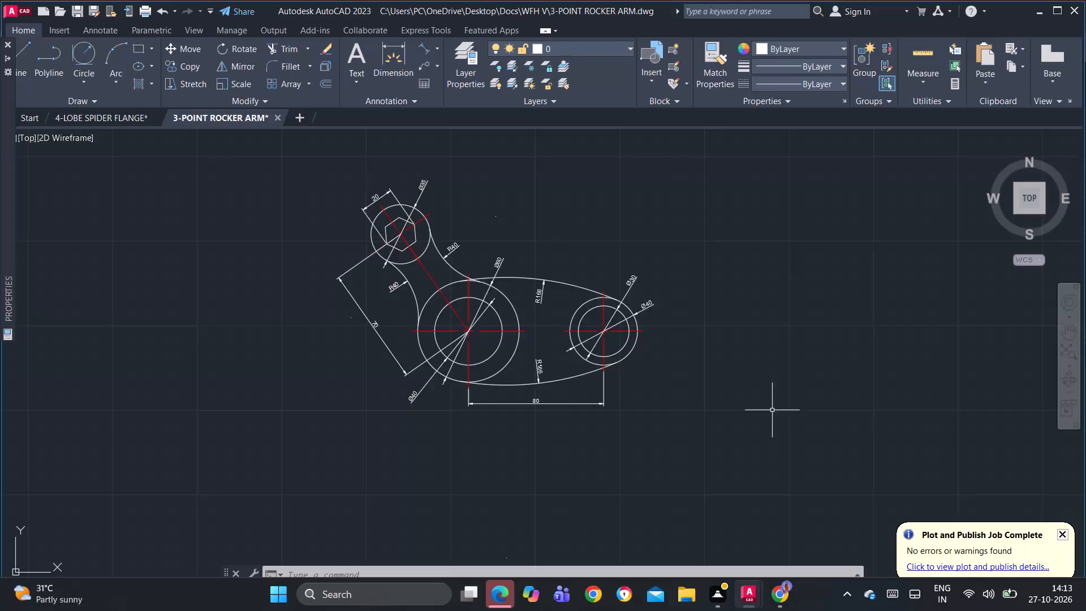
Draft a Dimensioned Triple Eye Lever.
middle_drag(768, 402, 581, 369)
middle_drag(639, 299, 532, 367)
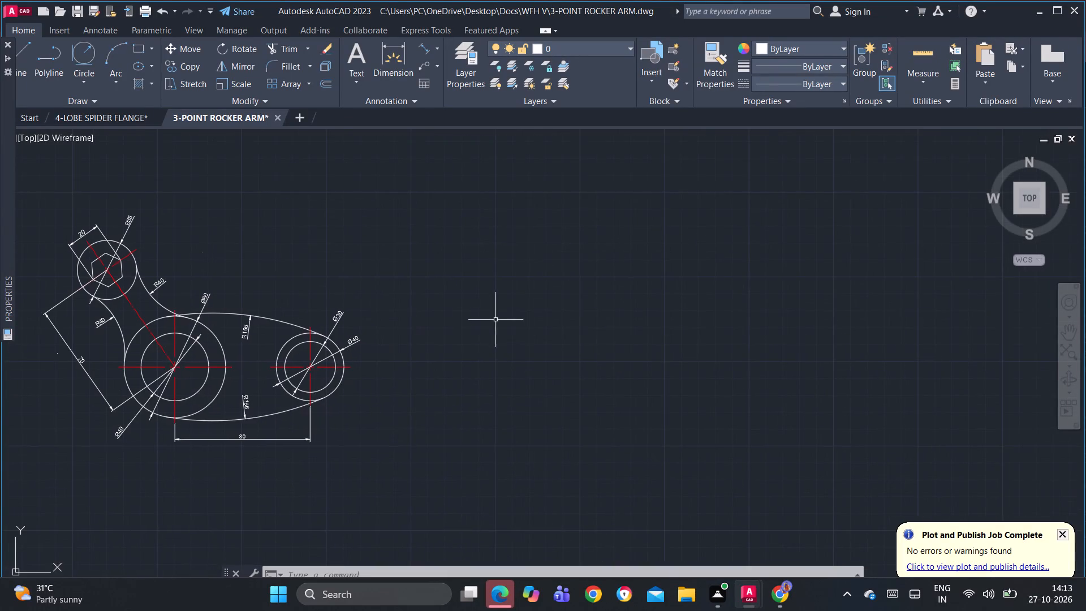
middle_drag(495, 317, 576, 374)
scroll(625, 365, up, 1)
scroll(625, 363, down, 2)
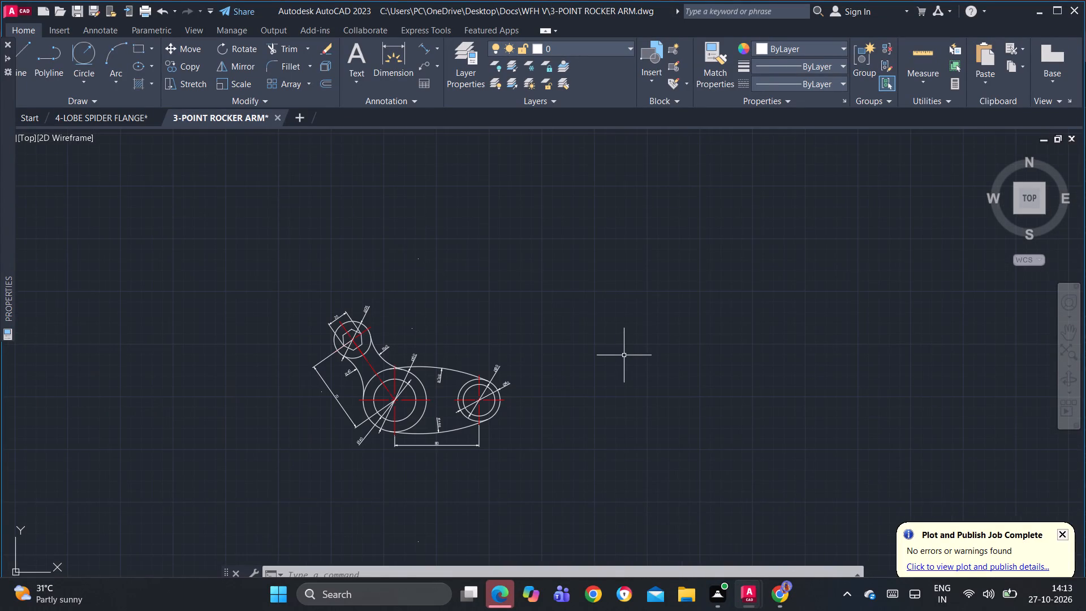
Switch to the 4-LOBE SPIDER FLANGE drawing and examine the two dimensioned rocker arms.
click(124, 117)
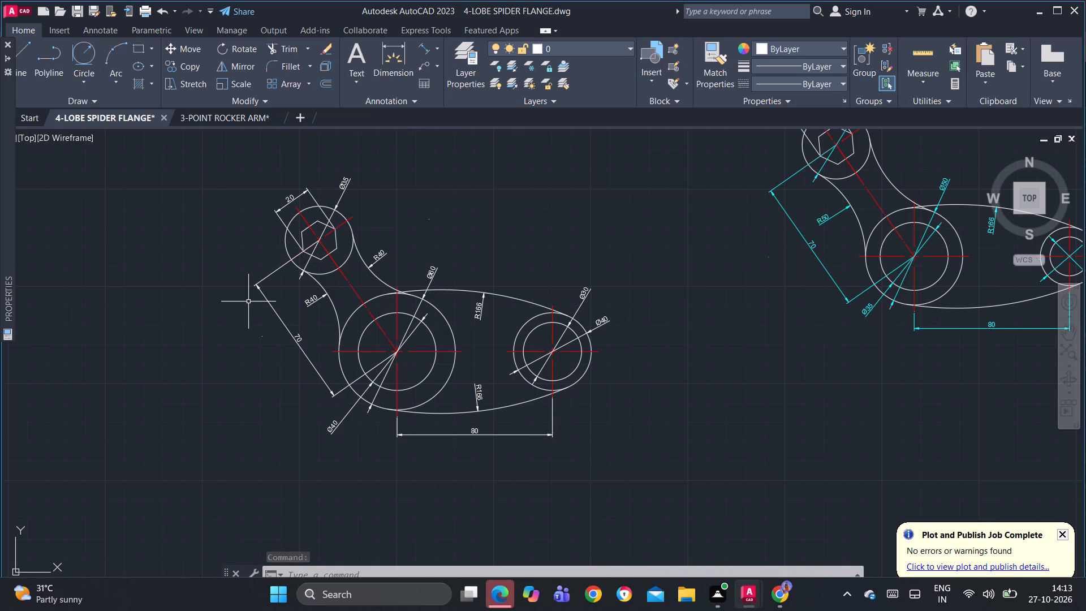
scroll(251, 297, down, 2)
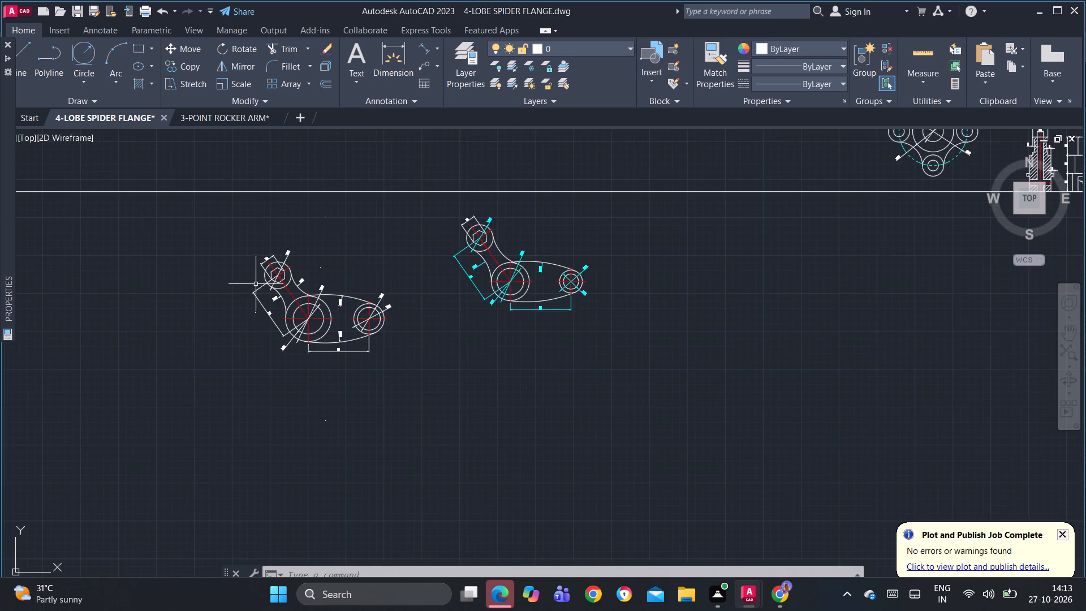
middle_drag(277, 321, 456, 338)
scroll(462, 325, up, 4)
scroll(463, 316, down, 4)
middle_drag(614, 345, 314, 301)
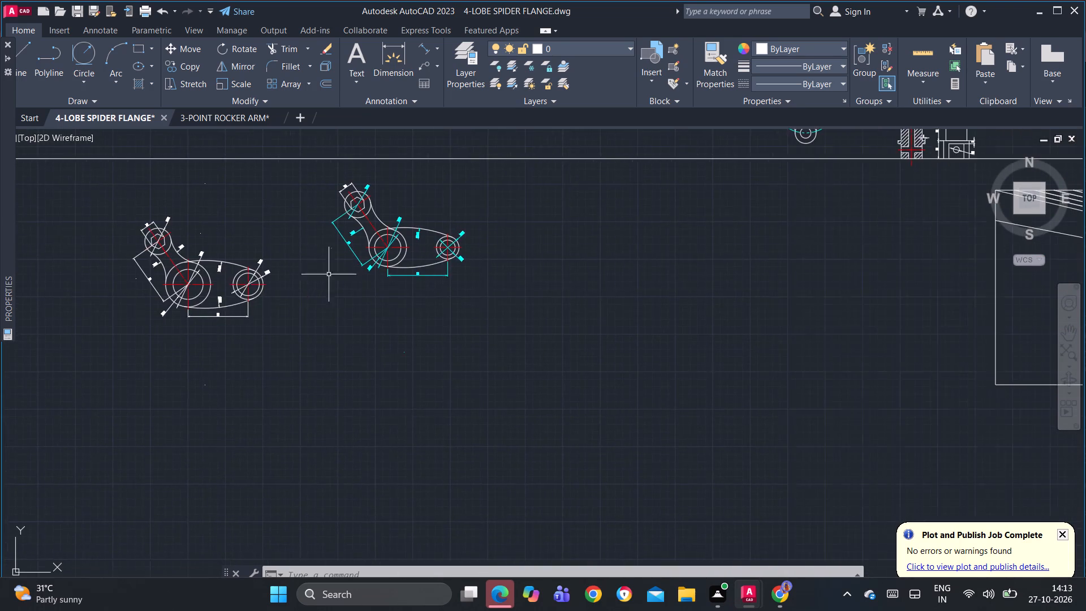
scroll(334, 268, up, 3)
middle_drag(392, 295, 155, 408)
scroll(555, 317, down, 2)
middle_click(555, 317)
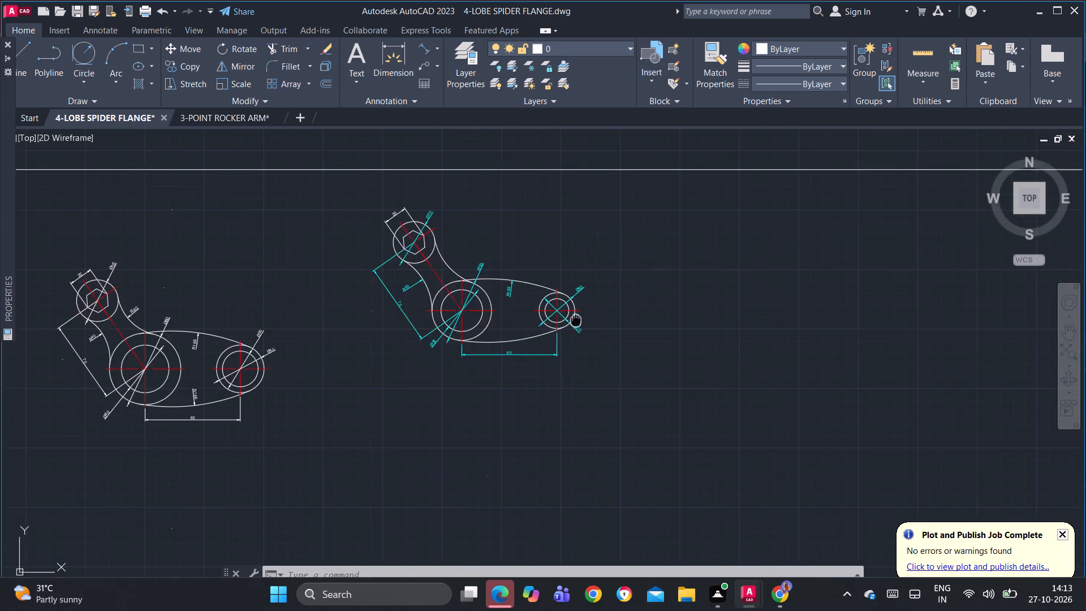
middle_drag(740, 348, 459, 341)
middle_drag(447, 281, 488, 381)
middle_drag(490, 386, 475, 338)
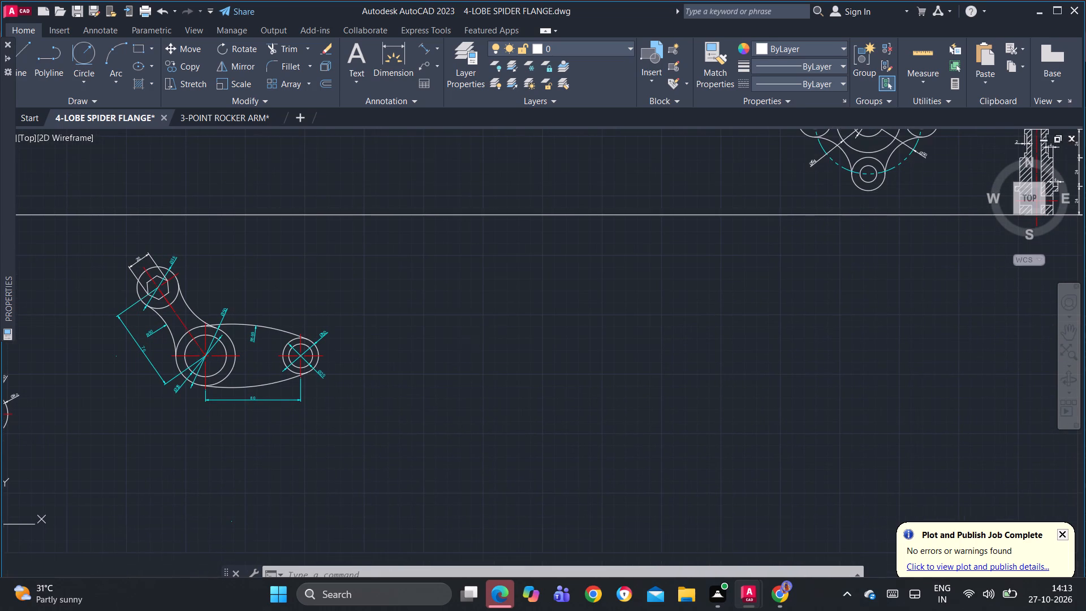
scroll(447, 319, up, 1)
middle_drag(429, 333, 626, 298)
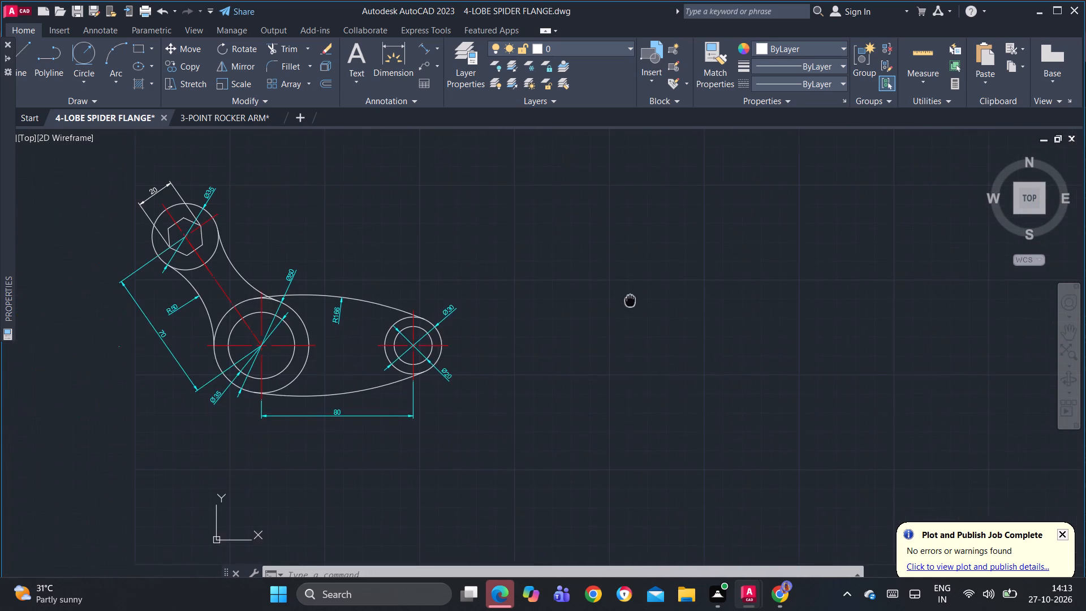
middle_drag(626, 298, 568, 292)
scroll(568, 292, up, 1)
middle_drag(576, 321, 611, 378)
Draw a circle of radius 25 in the empty space beside the rocker arm with cyan dimensions.
key(c)
key(space)
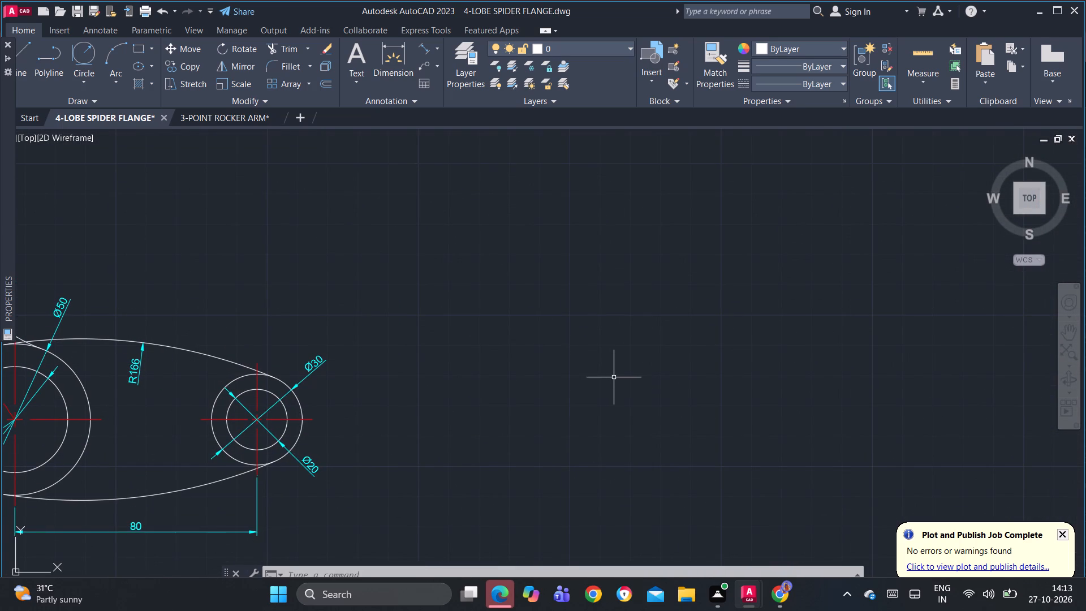
scroll(716, 325, down, 2)
middle_drag(741, 357, 555, 371)
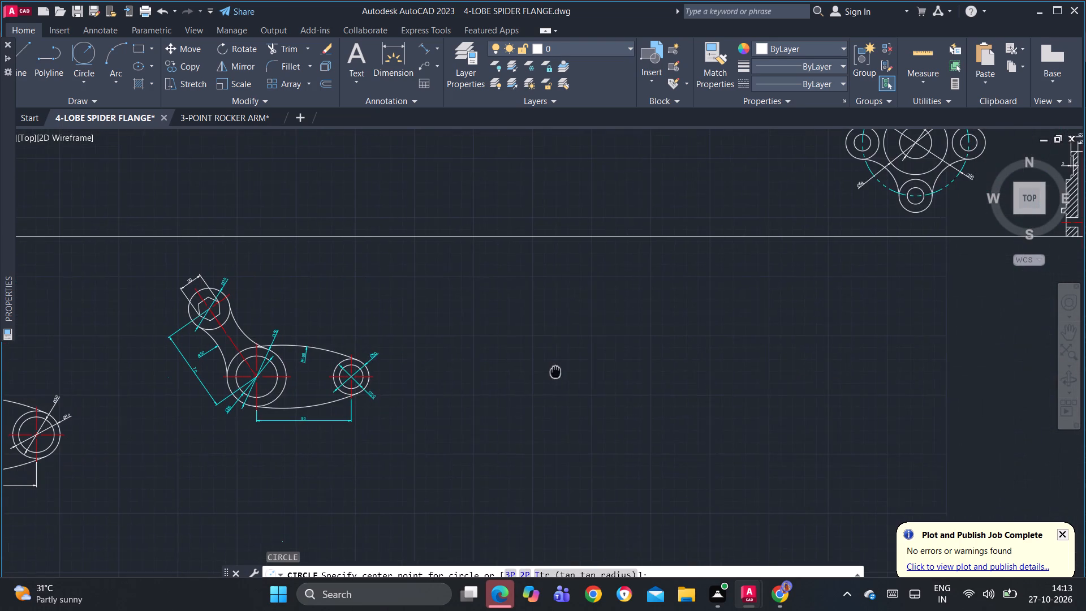
click(628, 373)
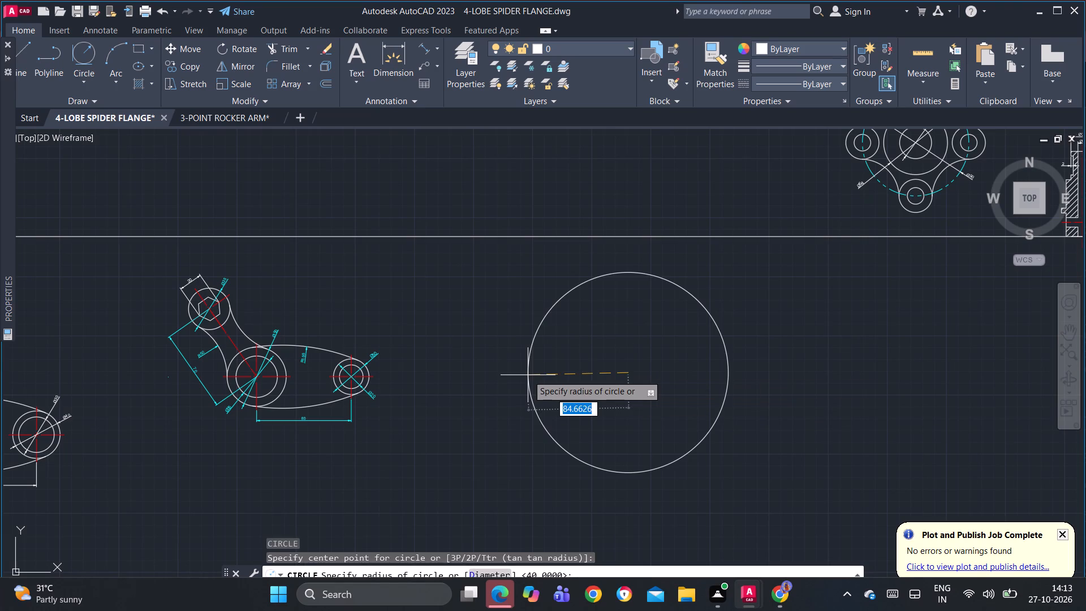
text(25)
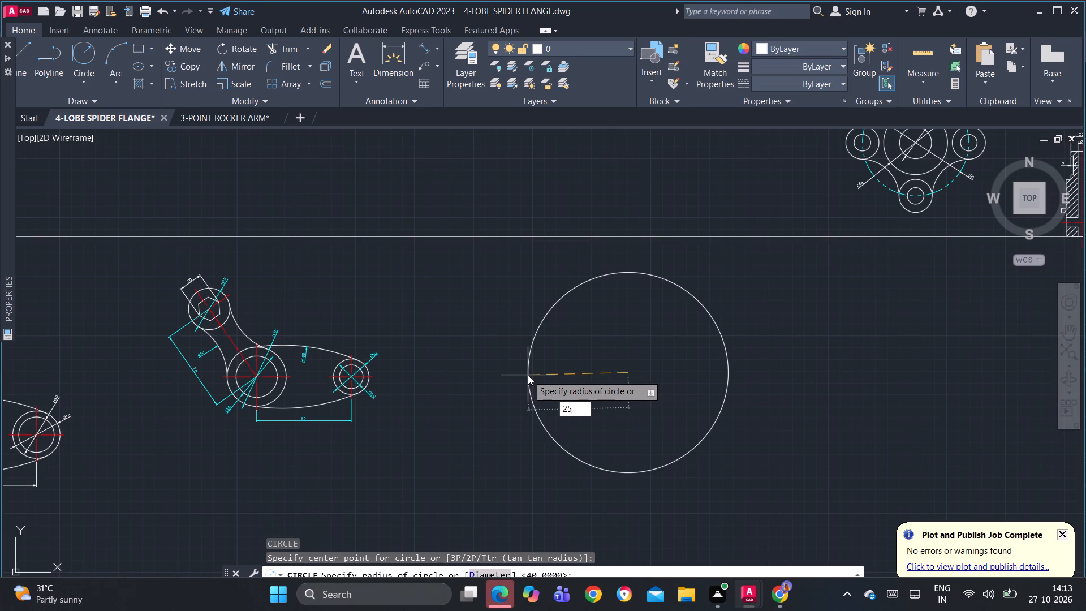
key(Return)
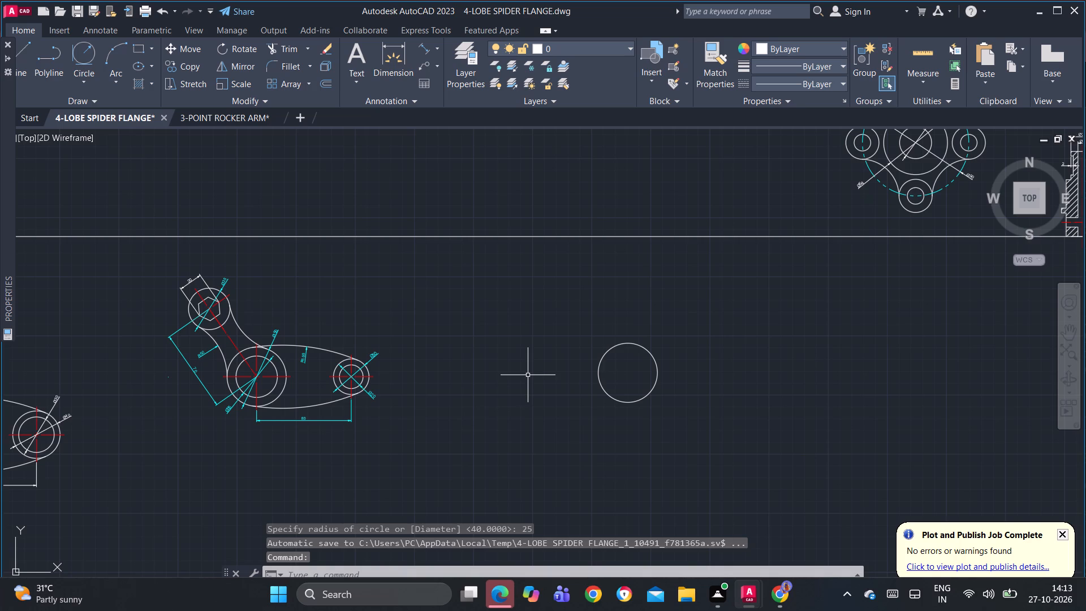
Copy the Ø35 inner hub circle of the cyan-dimensioned rocker arm from its centre to the centre of the new circle.
scroll(588, 377, up, 1)
middle_drag(502, 405, 514, 405)
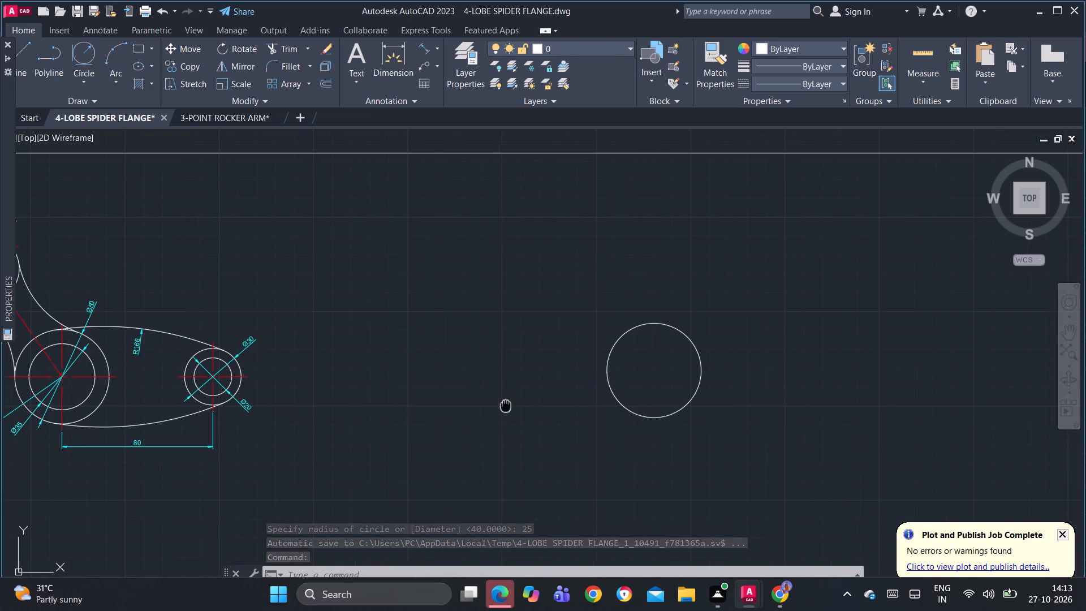
middle_drag(514, 405, 550, 402)
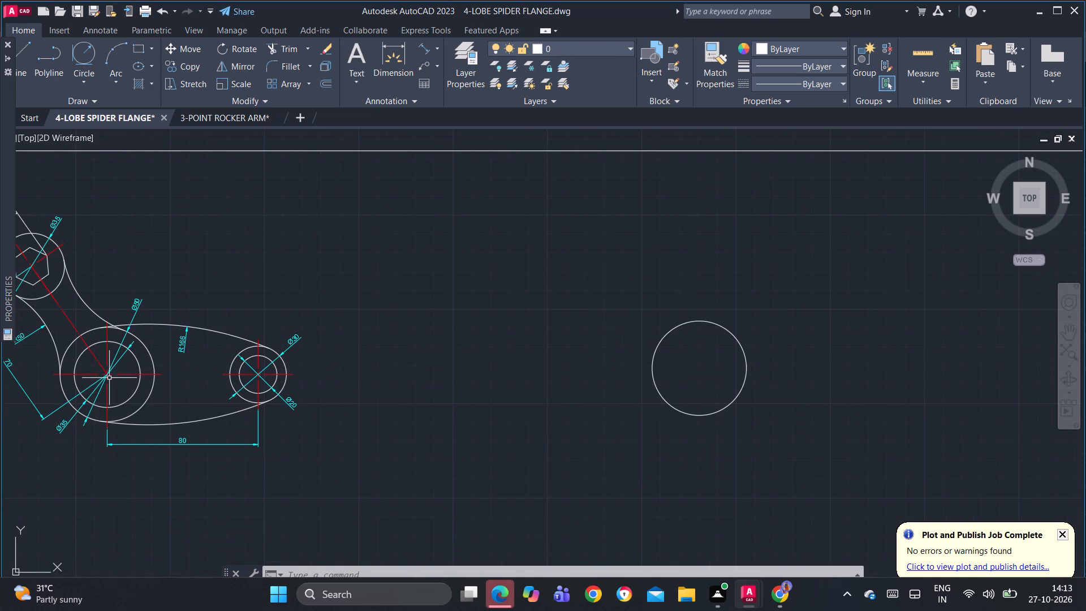
click(130, 399)
key(c)
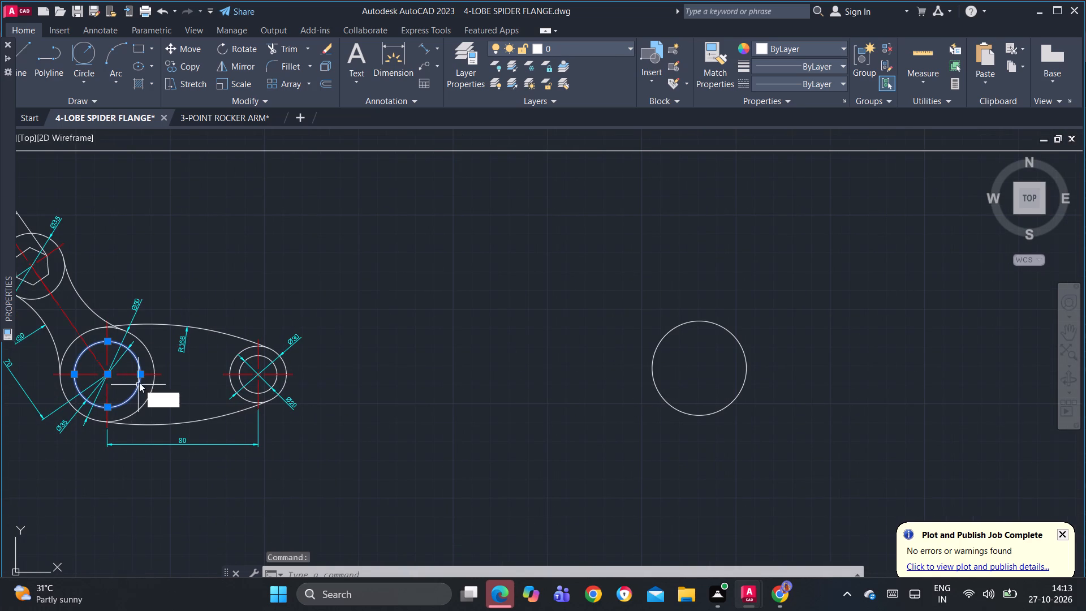
key(p)
key(space)
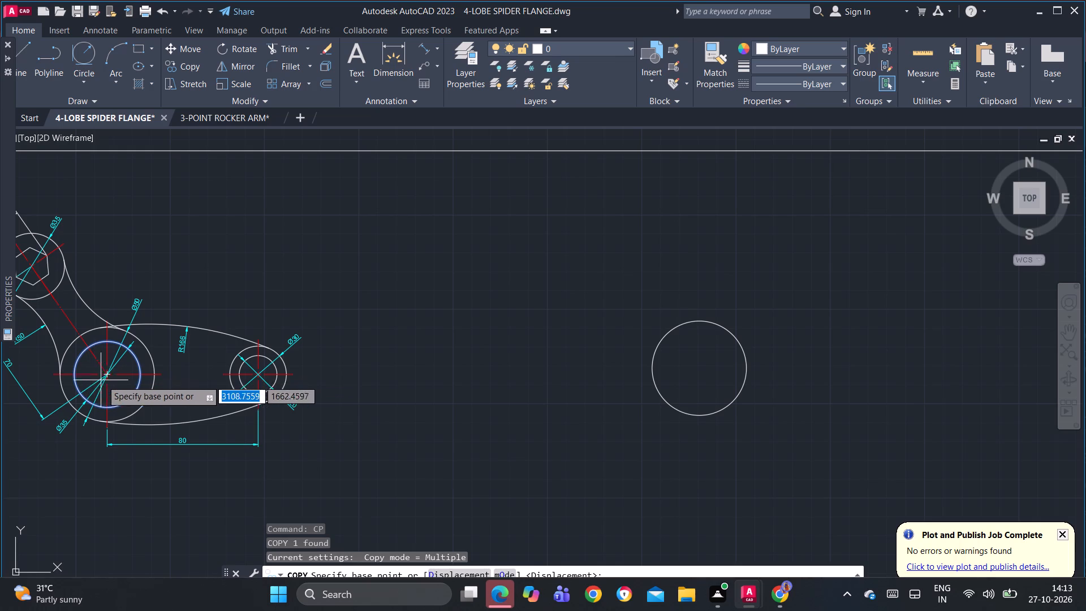
click(107, 373)
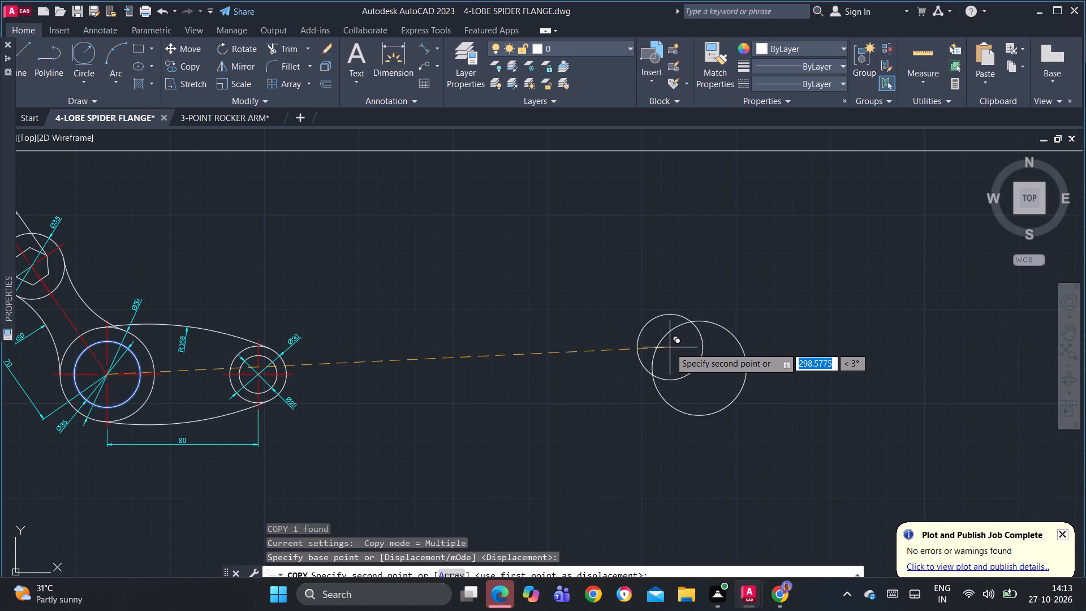
key(F8)
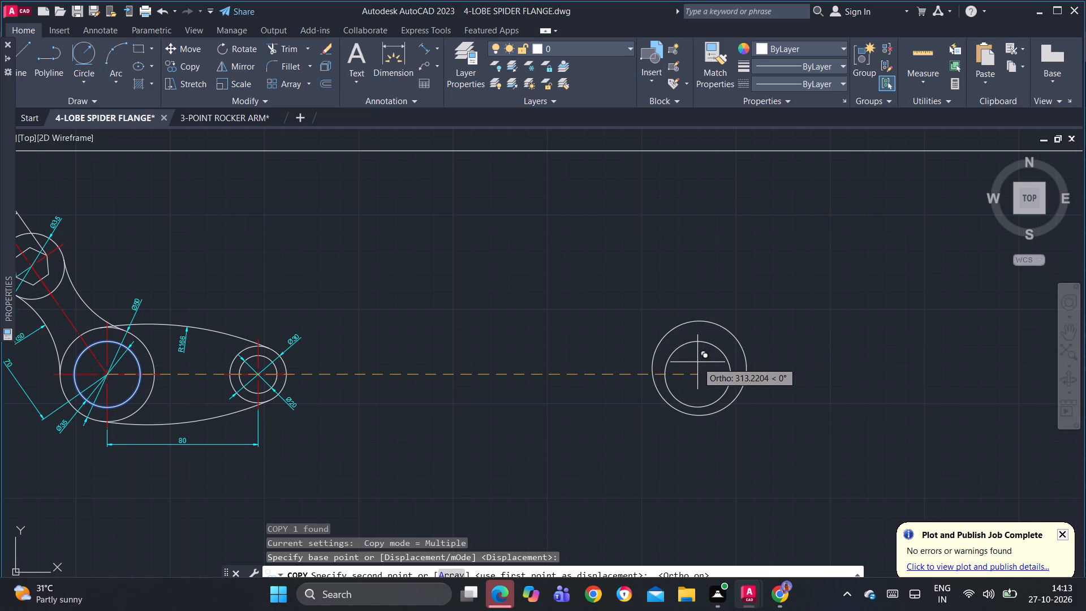
key(F8)
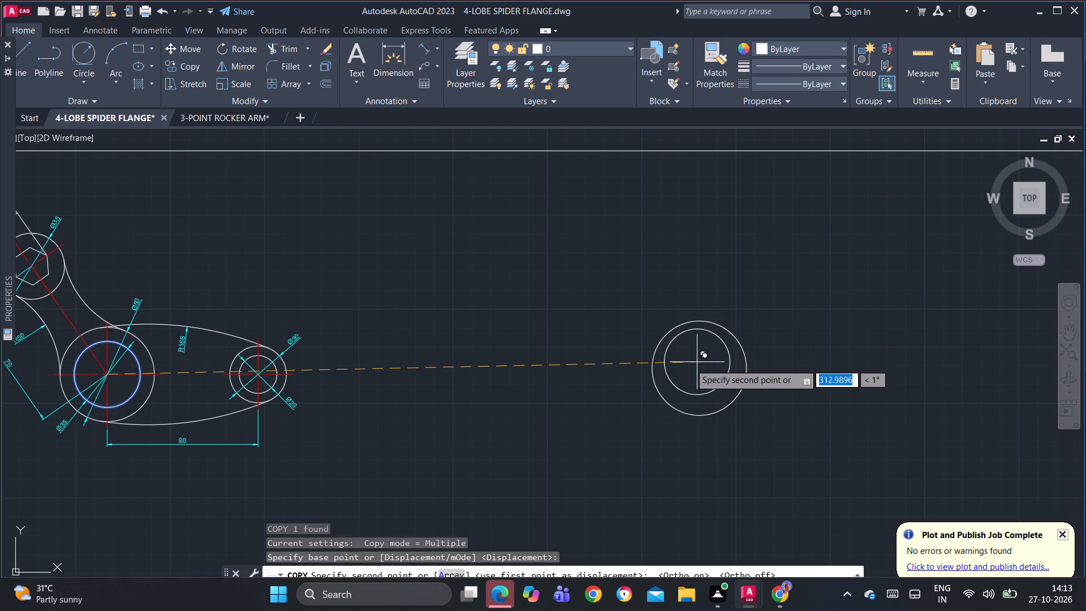
click(701, 365)
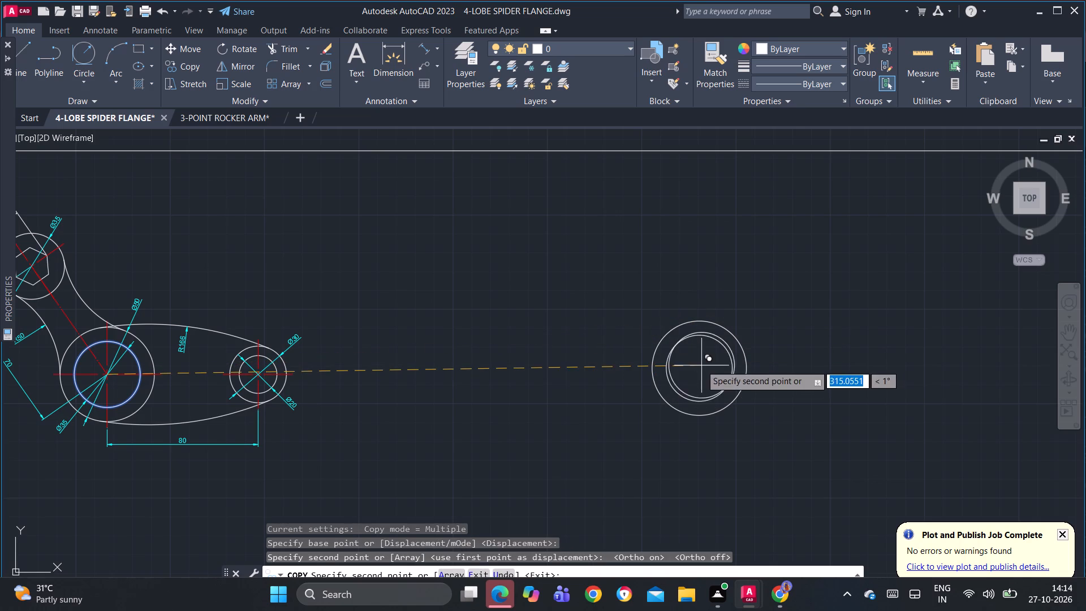
key(Escape)
Compare the two new concentric circles with the hub and its diameter dimension on the cyan-dimensioned rocker arm.
scroll(563, 277, down, 2)
middle_drag(567, 269, 581, 268)
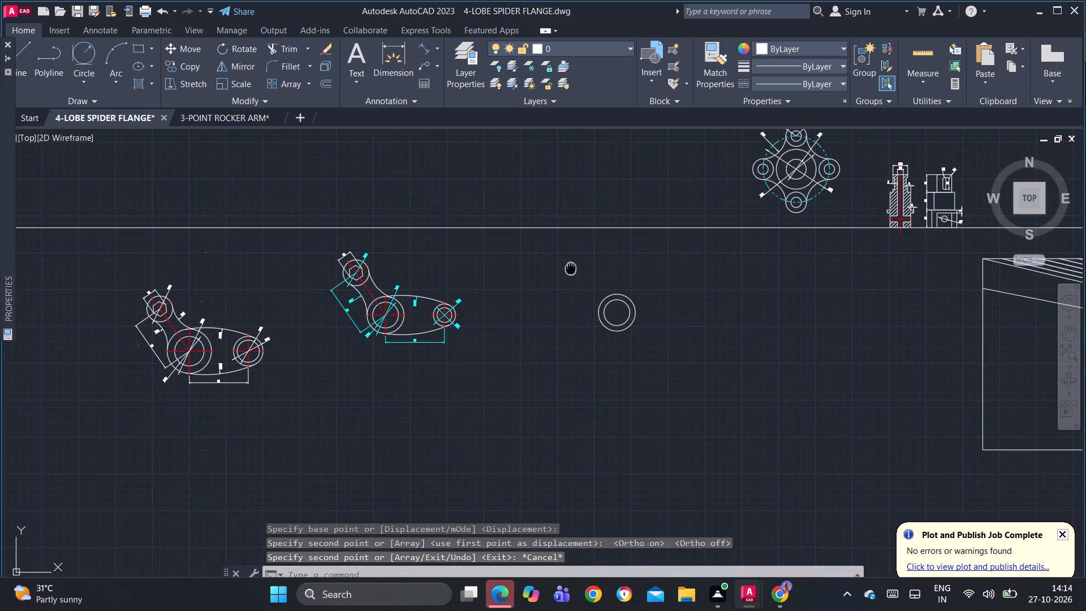
middle_drag(581, 268, 612, 260)
scroll(662, 307, up, 2)
middle_drag(658, 300, 192, 292)
middle_drag(257, 299, 411, 362)
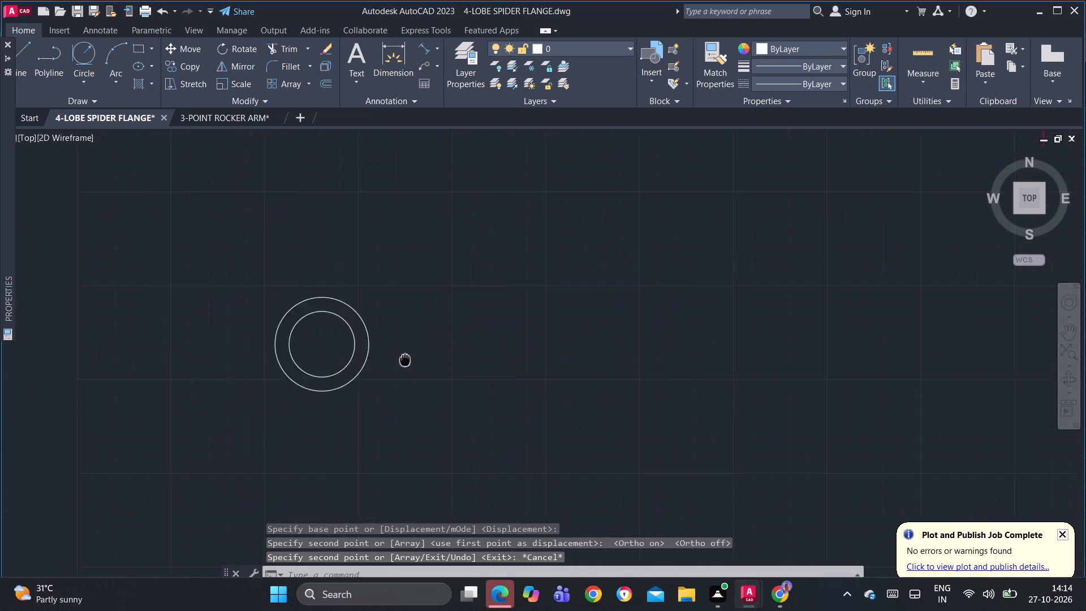
middle_drag(411, 362, 425, 367)
middle_drag(446, 303, 494, 308)
scroll(451, 295, up, 1)
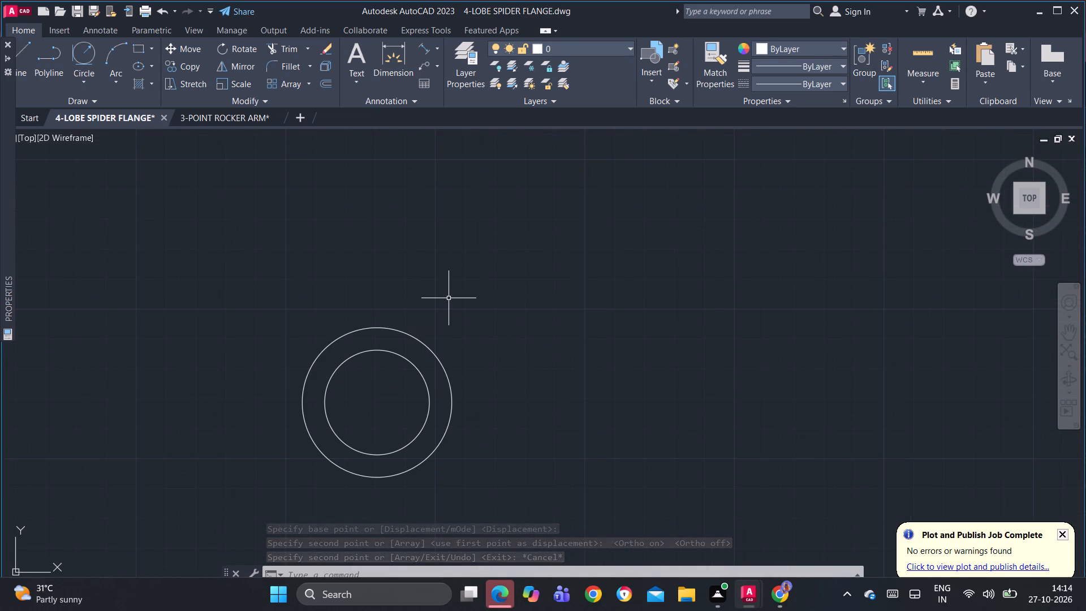
scroll(449, 290, down, 1)
middle_drag(486, 342, 468, 286)
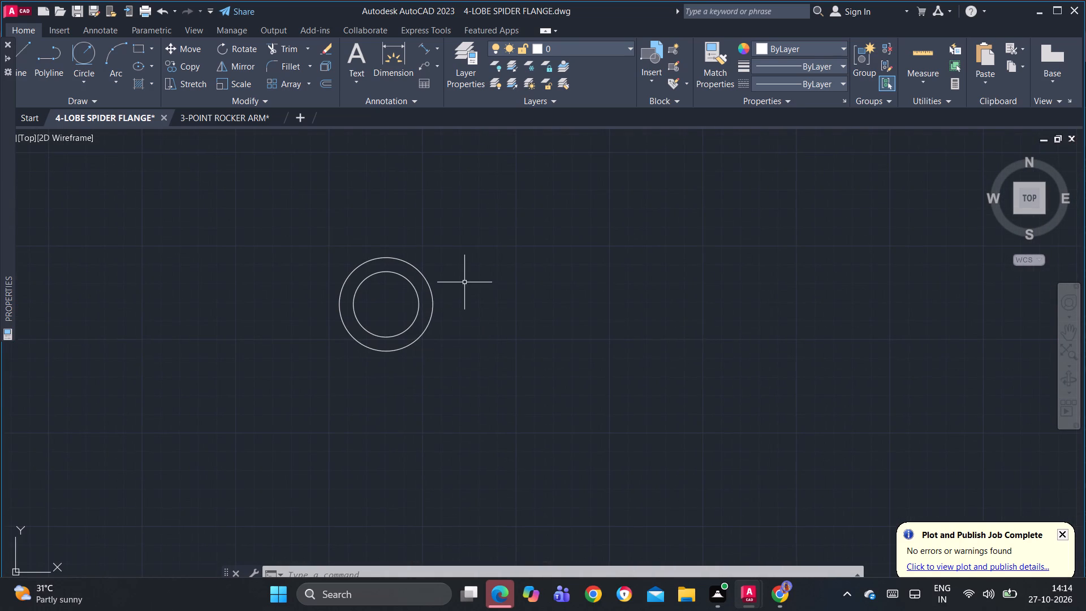
scroll(401, 272, up, 2)
click(402, 269)
click(362, 287)
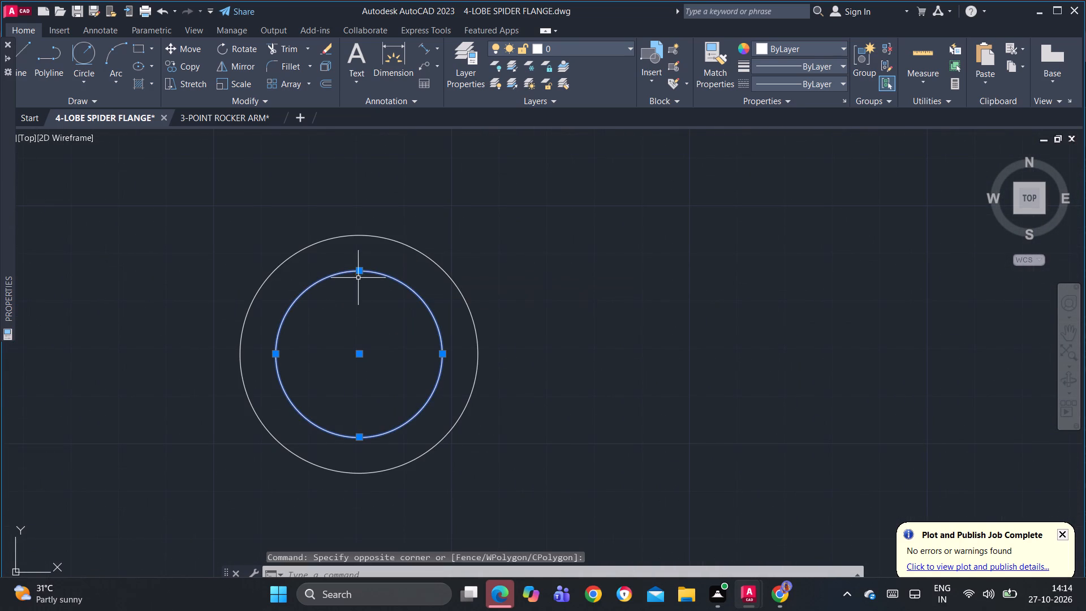
scroll(430, 253, down, 1)
middle_drag(468, 253, 502, 249)
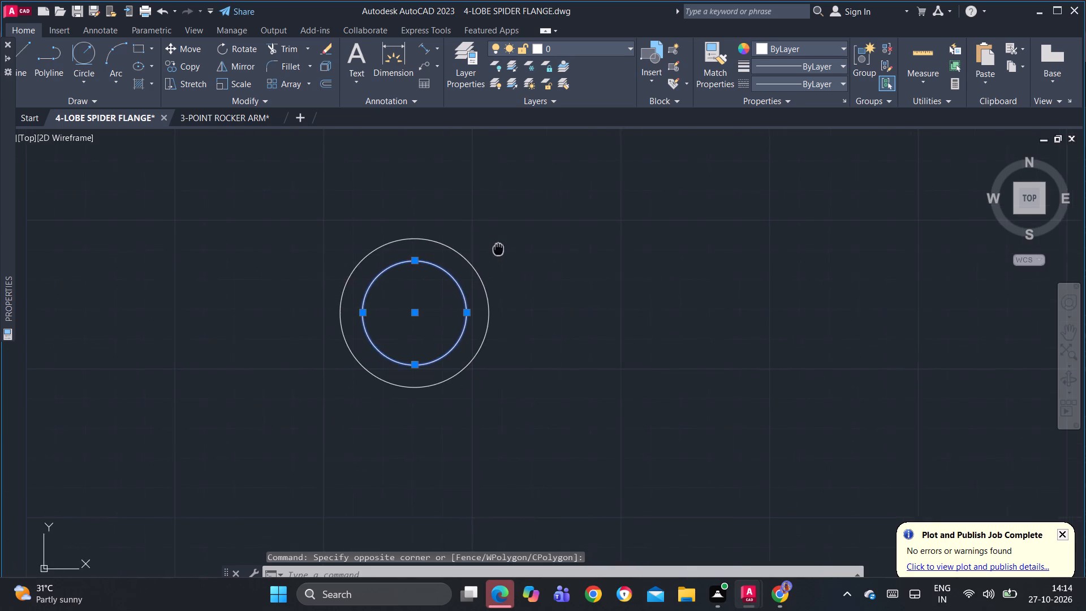
middle_drag(502, 249, 574, 246)
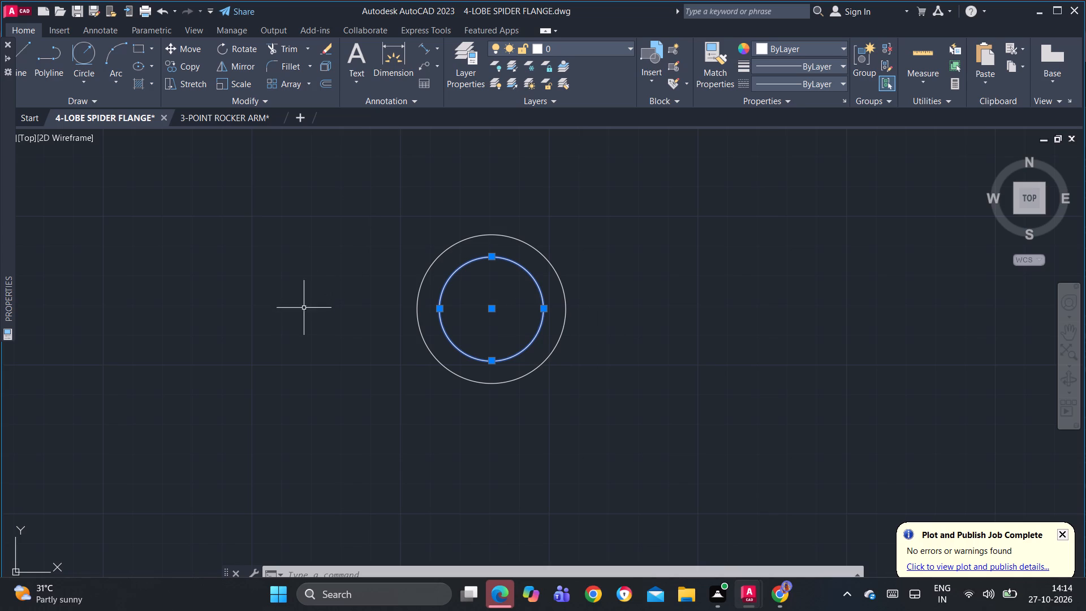
click(598, 303)
click(536, 312)
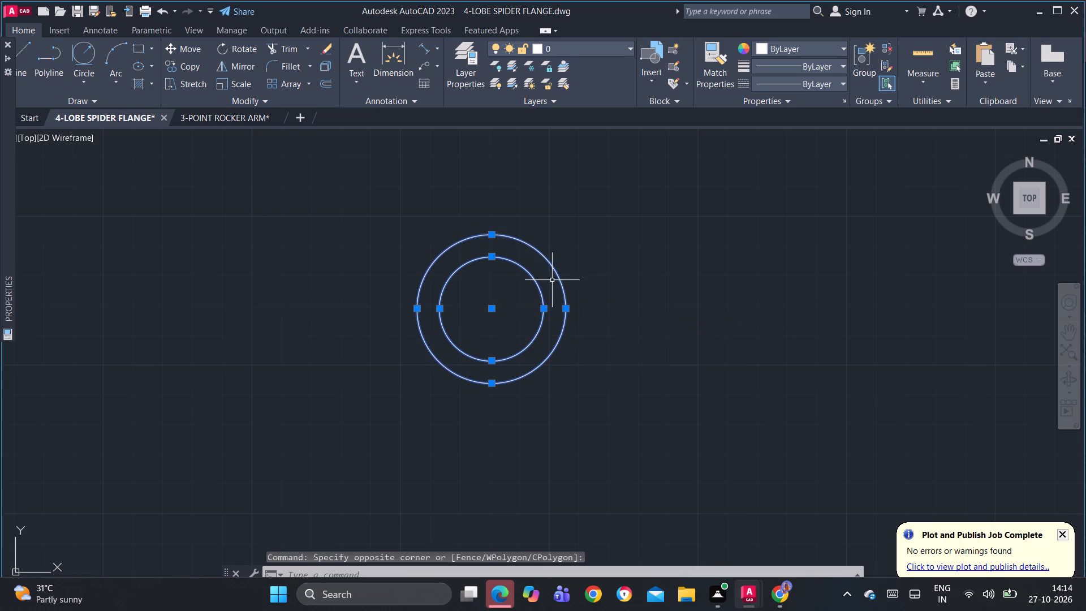
middle_click(618, 325)
scroll(618, 325, up, 2)
middle_drag(540, 328, 703, 374)
scroll(405, 311, down, 5)
middle_drag(325, 300, 611, 328)
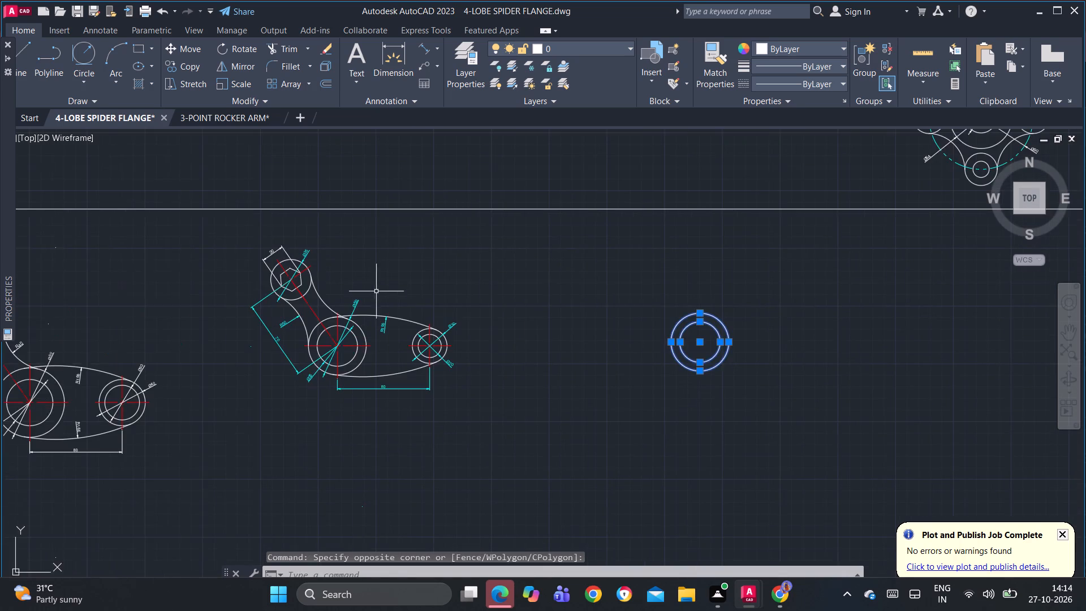
scroll(377, 294, up, 3)
middle_drag(309, 310, 473, 295)
click(459, 311)
click(391, 323)
scroll(523, 288, down, 3)
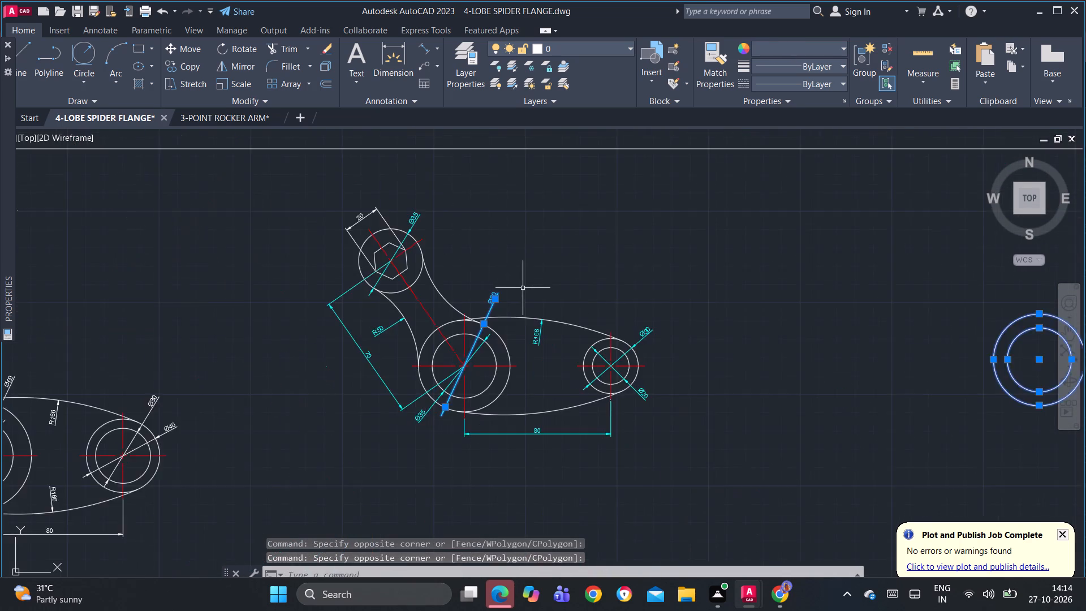
middle_drag(596, 286, 432, 279)
key(Escape)
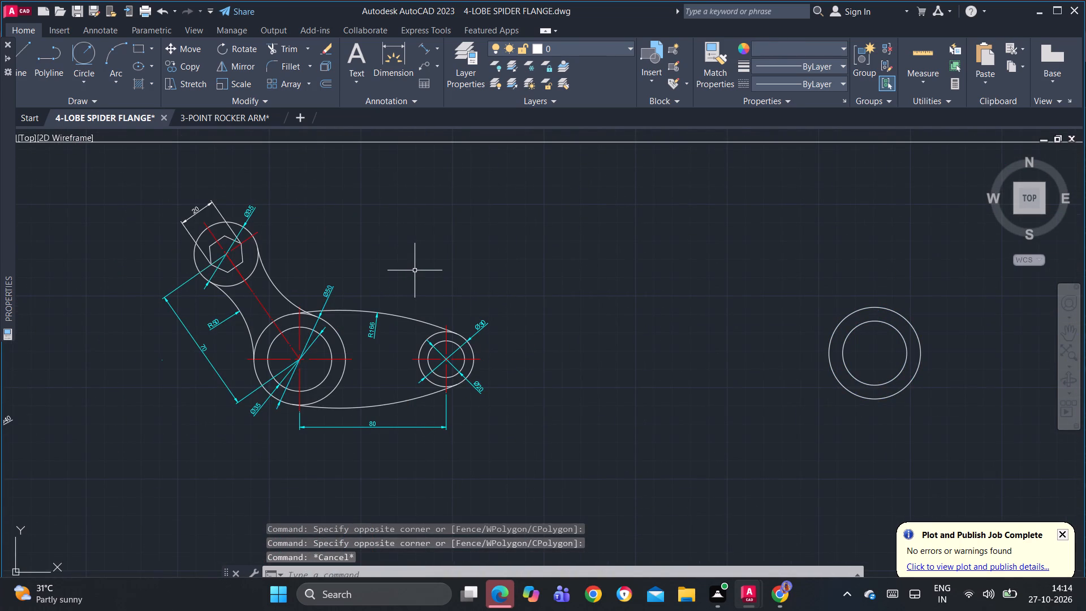
key(Escape)
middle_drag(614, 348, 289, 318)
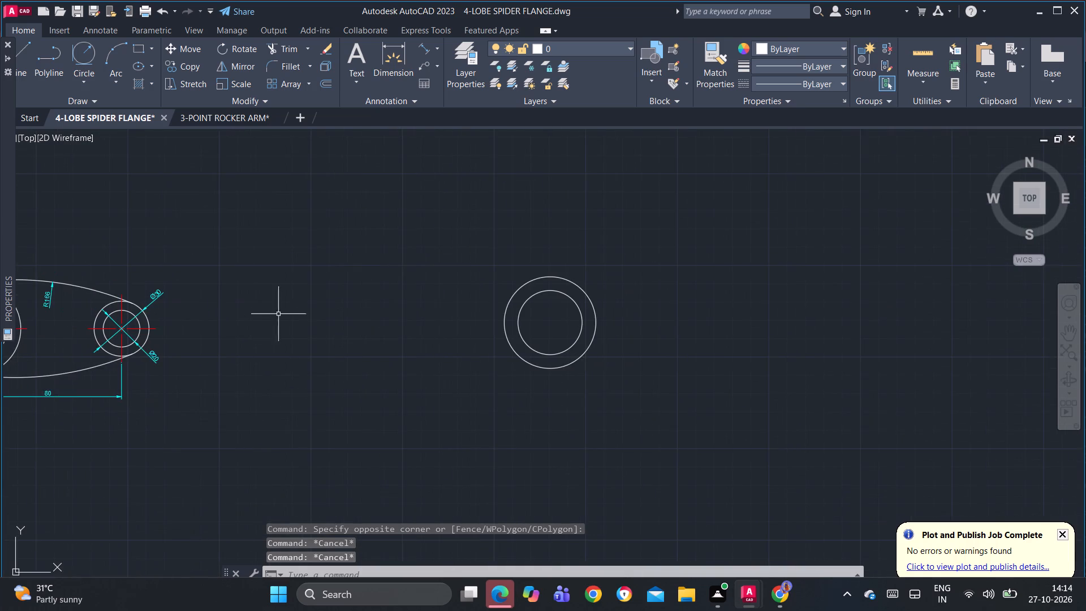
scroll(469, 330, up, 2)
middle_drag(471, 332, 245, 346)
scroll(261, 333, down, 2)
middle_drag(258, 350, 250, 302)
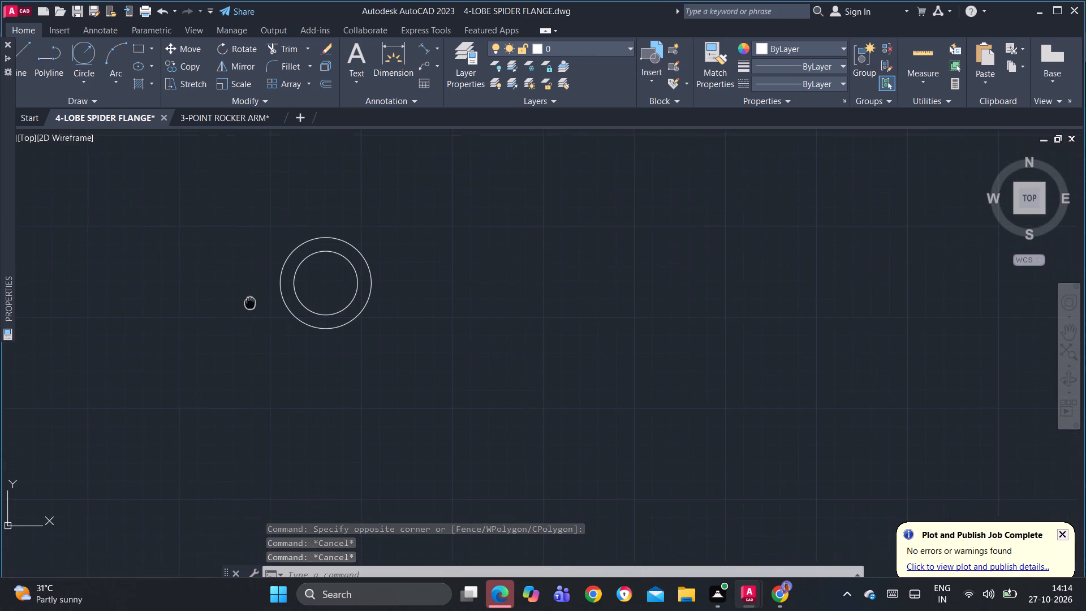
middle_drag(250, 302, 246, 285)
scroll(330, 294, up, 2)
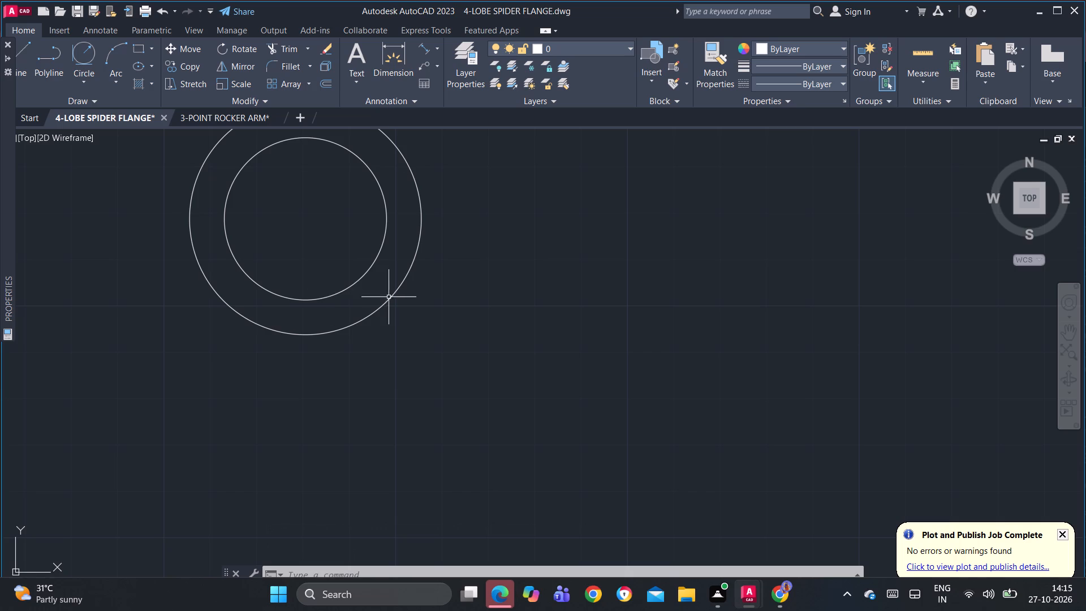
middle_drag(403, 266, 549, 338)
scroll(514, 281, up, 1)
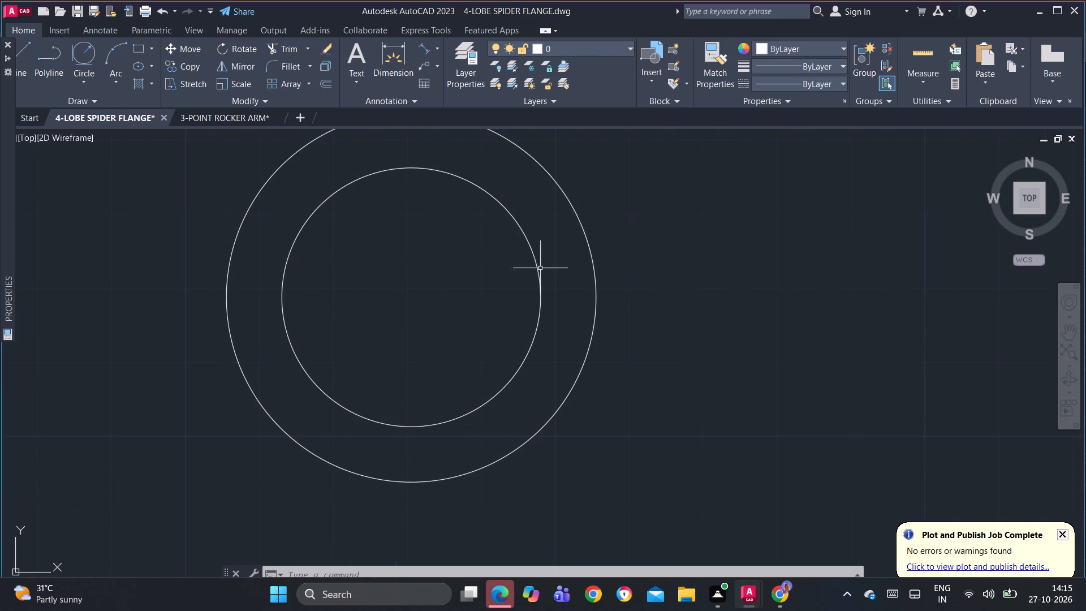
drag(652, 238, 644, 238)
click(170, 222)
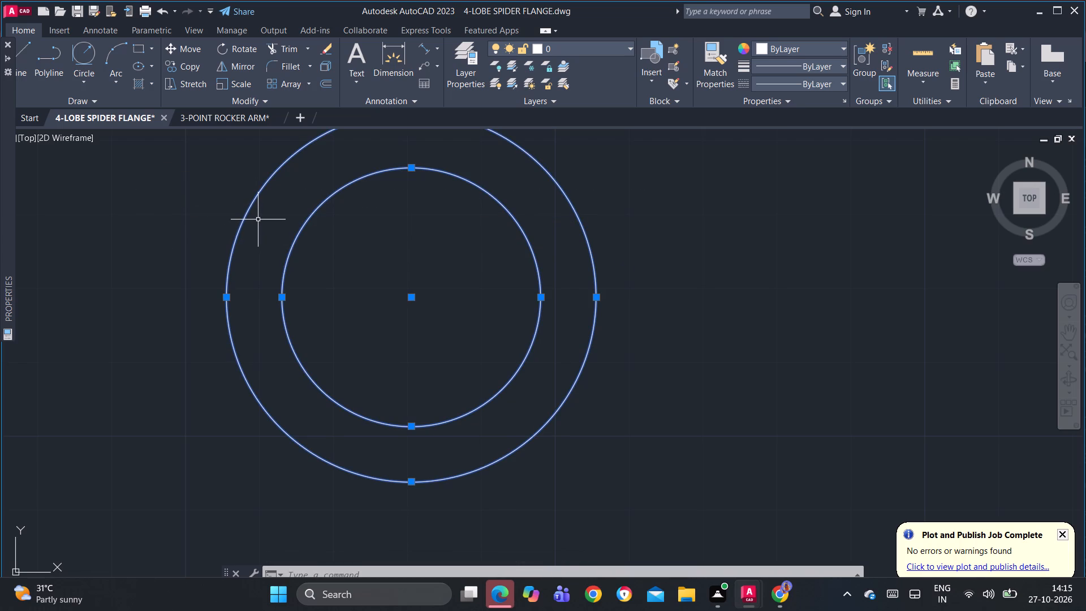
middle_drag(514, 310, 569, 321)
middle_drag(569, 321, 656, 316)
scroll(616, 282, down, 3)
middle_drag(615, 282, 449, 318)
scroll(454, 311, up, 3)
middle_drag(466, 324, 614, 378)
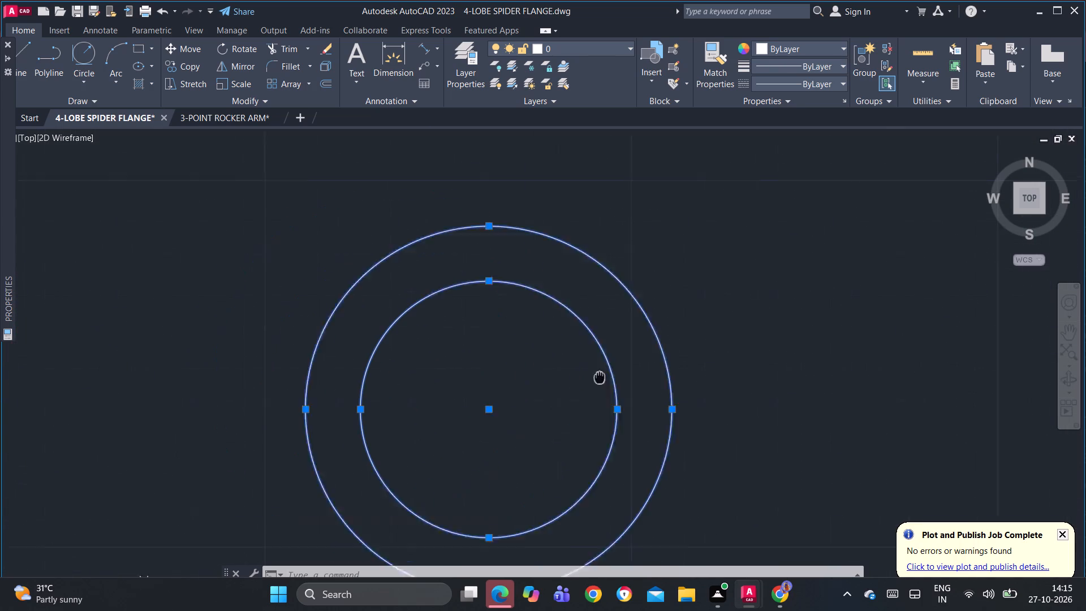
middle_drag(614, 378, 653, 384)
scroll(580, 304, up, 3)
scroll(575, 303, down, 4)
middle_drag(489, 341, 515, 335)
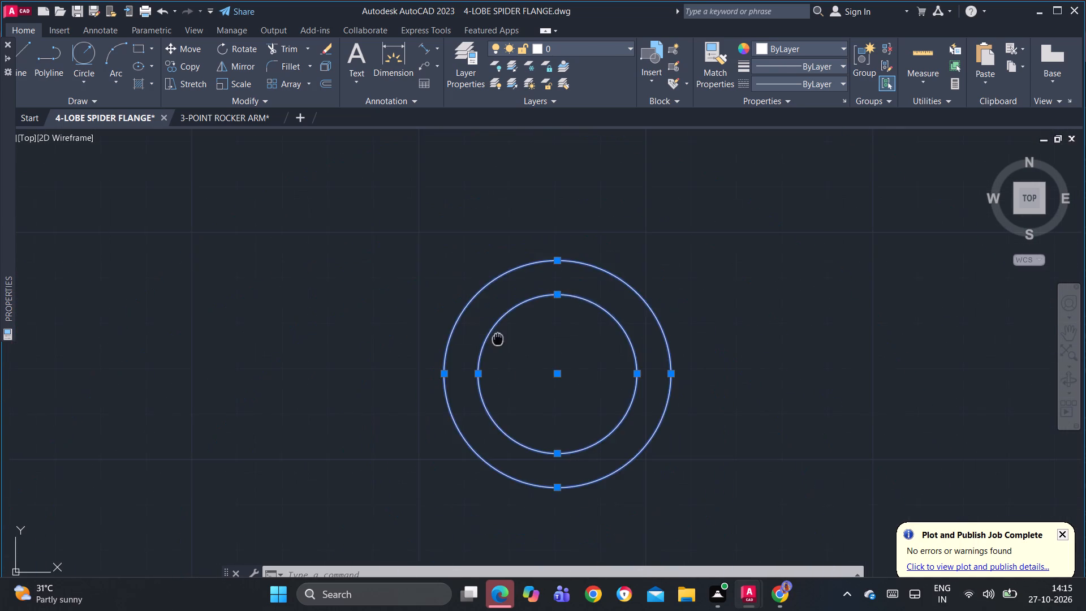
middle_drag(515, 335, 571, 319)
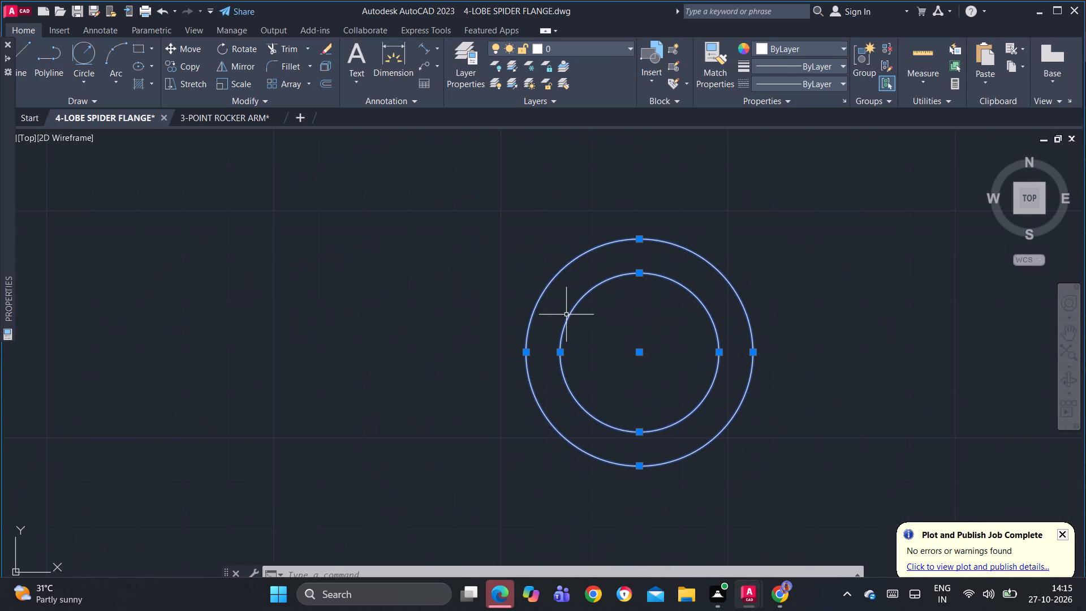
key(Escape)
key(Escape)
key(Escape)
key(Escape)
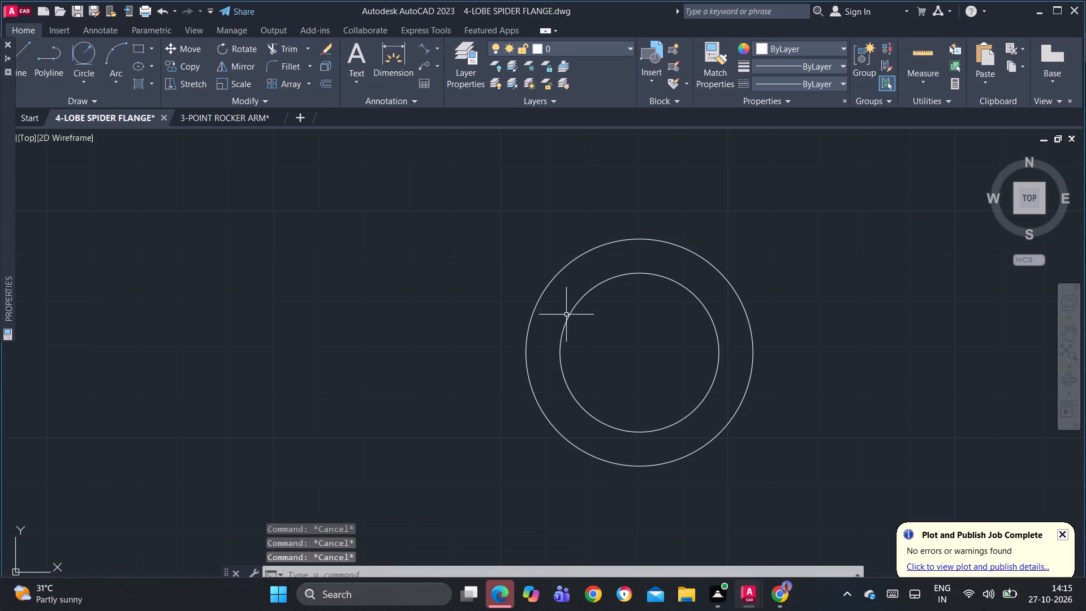
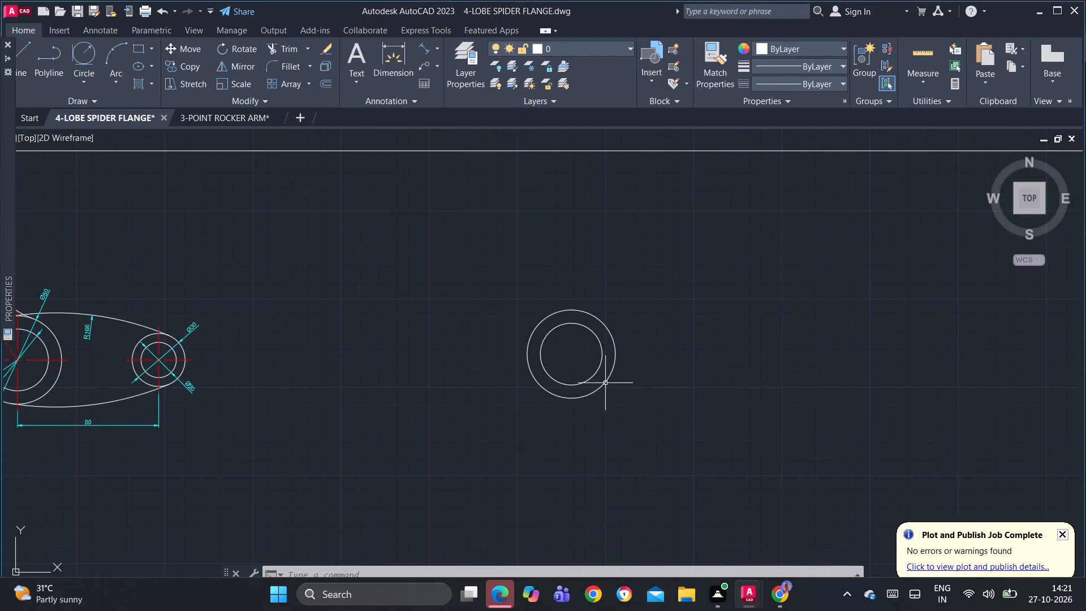
Compare the new concentric circles with the cyan-dimensioned rocker arm and examine the dimensions of its hub and angled arm.
scroll(577, 360, up, 2)
middle_drag(551, 369, 654, 391)
middle_drag(639, 347, 613, 381)
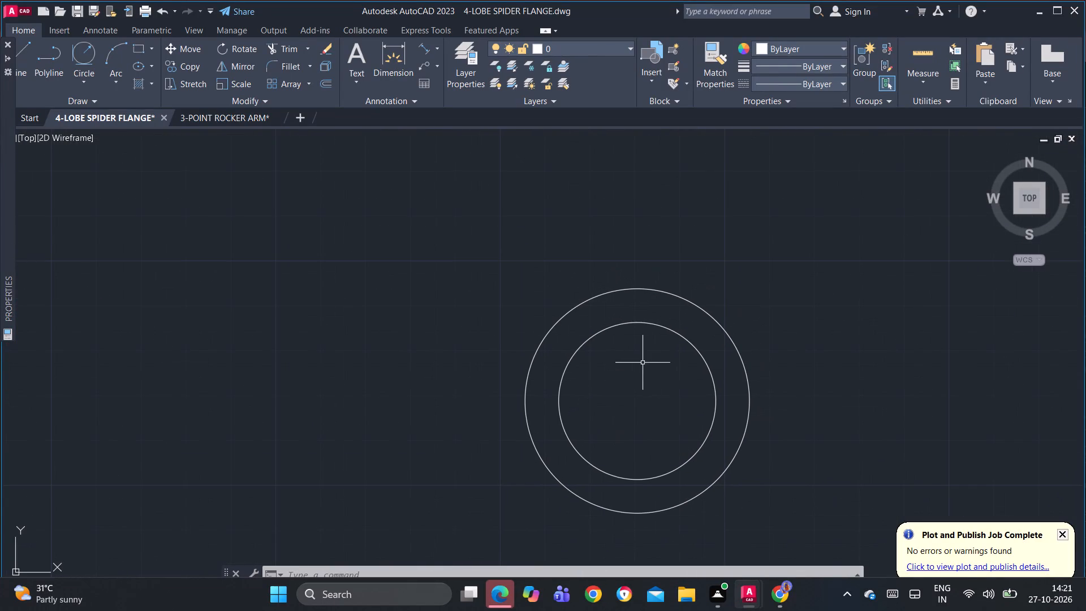
scroll(637, 368, down, 2)
middle_drag(432, 400, 616, 419)
scroll(402, 434, up, 2)
middle_drag(342, 438, 668, 486)
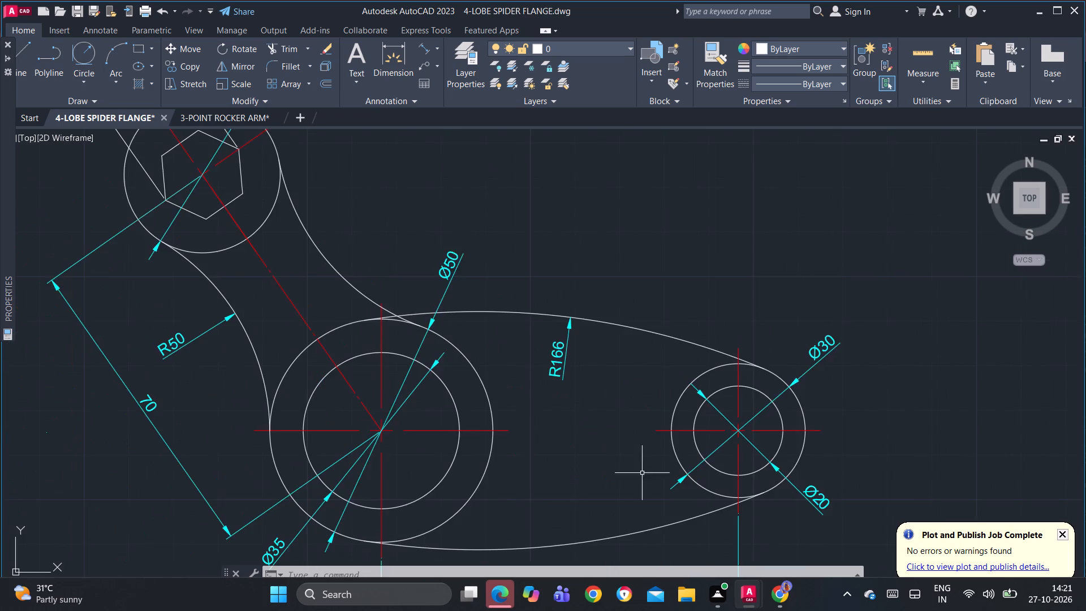
scroll(525, 448, down, 1)
middle_drag(558, 455, 633, 487)
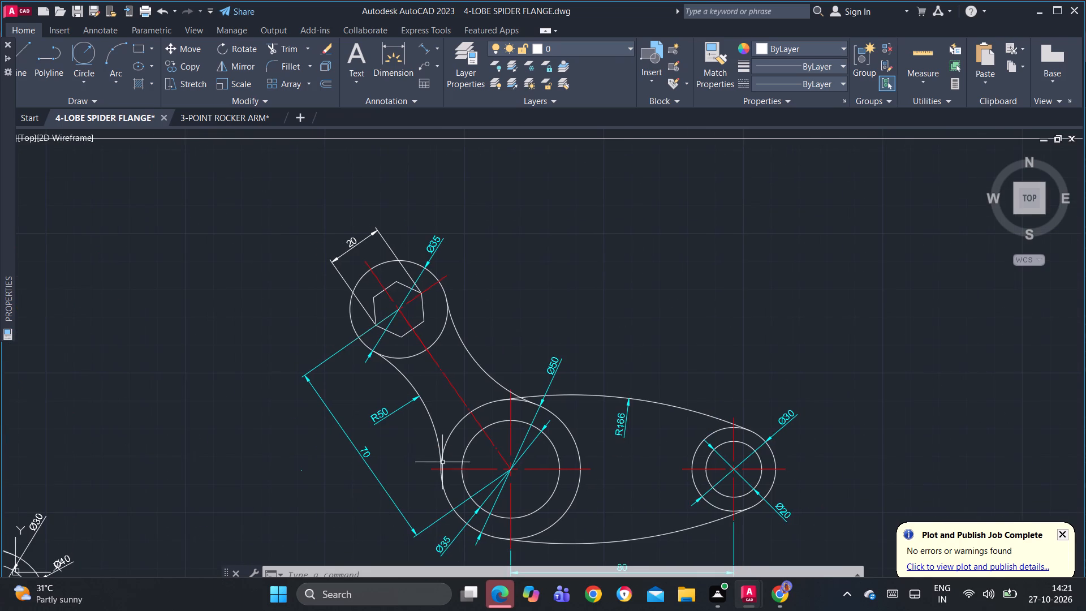
middle_drag(442, 462, 466, 453)
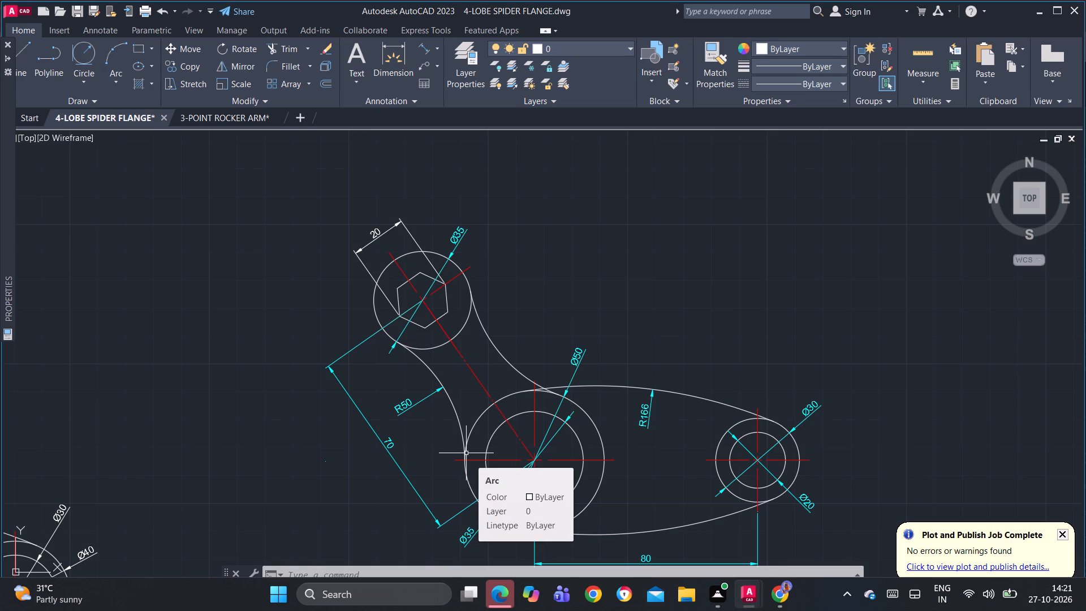
scroll(451, 410, up, 1)
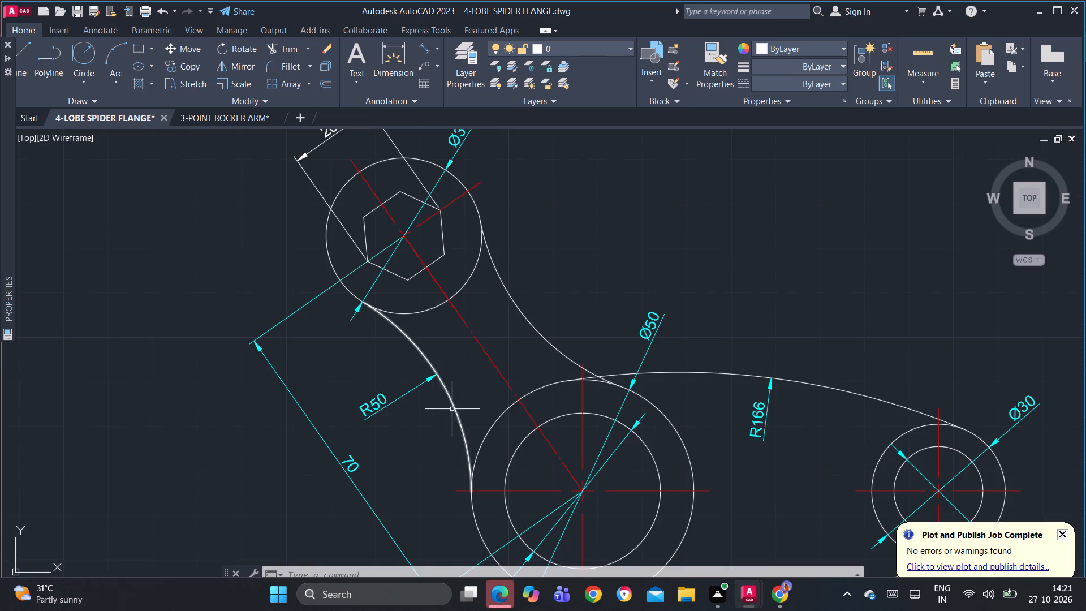
middle_drag(401, 419, 451, 464)
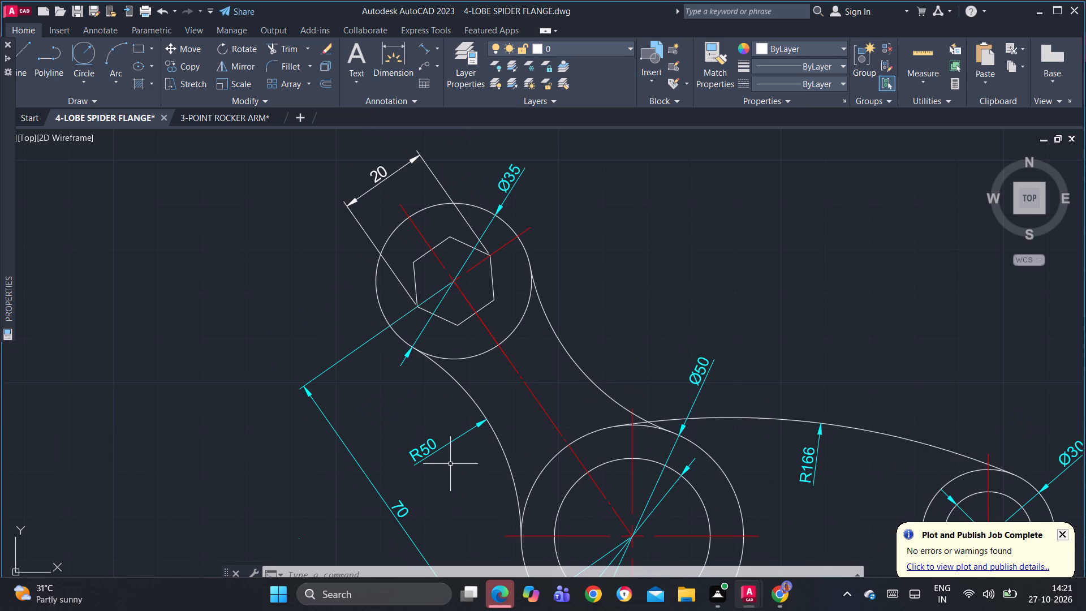
Dismiss the plot and publish notification.
click(432, 574)
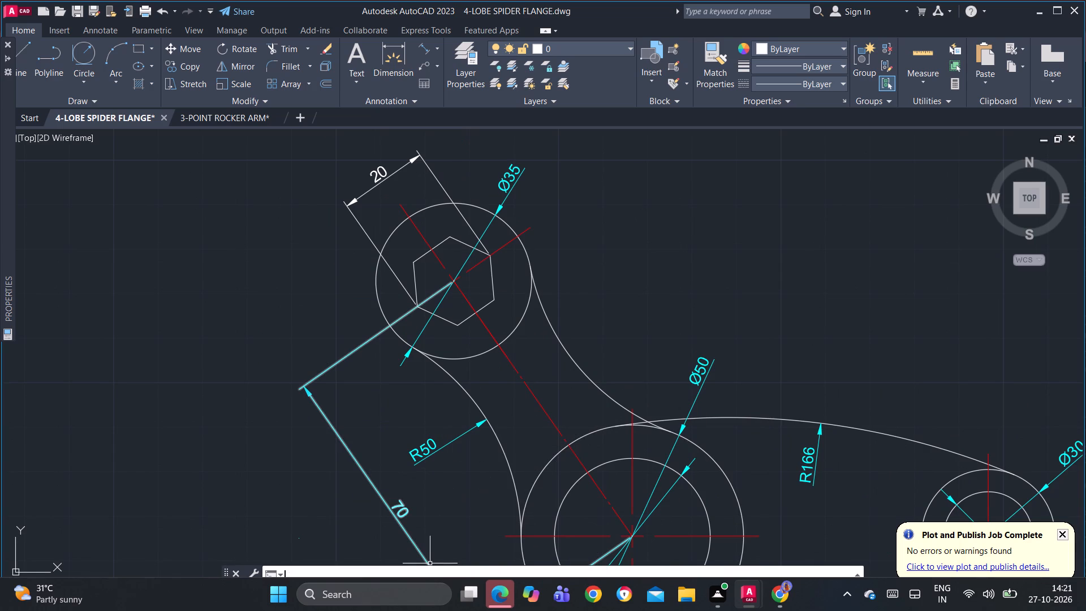
click(1064, 532)
Examine the cyan-dimensioned rocker arm's horizontal arm, including its edge radius, small end circles and centre distance from the hub.
middle_drag(828, 533, 826, 519)
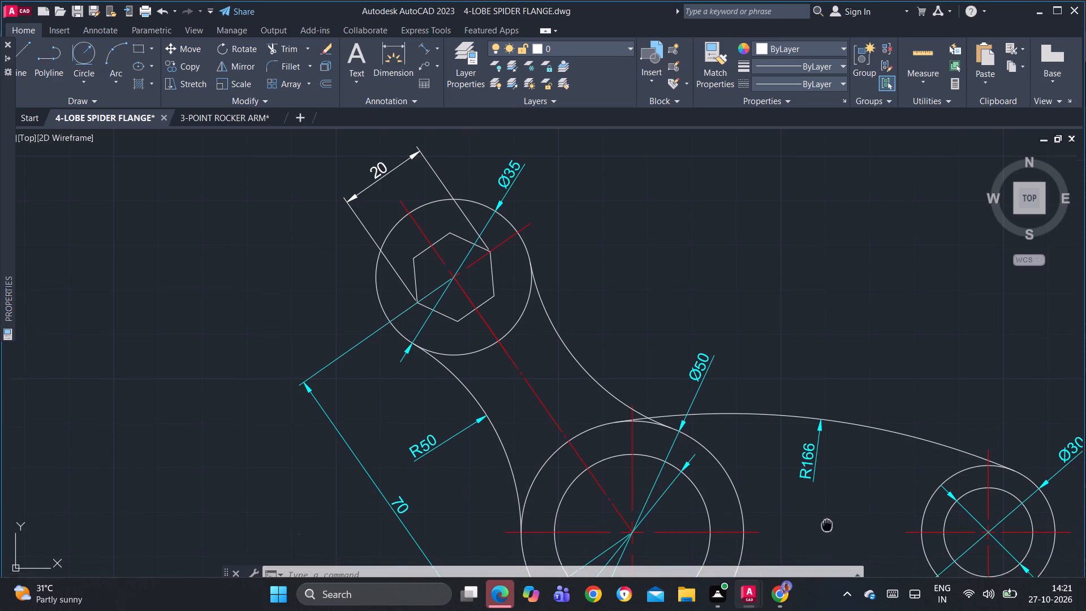
middle_drag(826, 519, 813, 458)
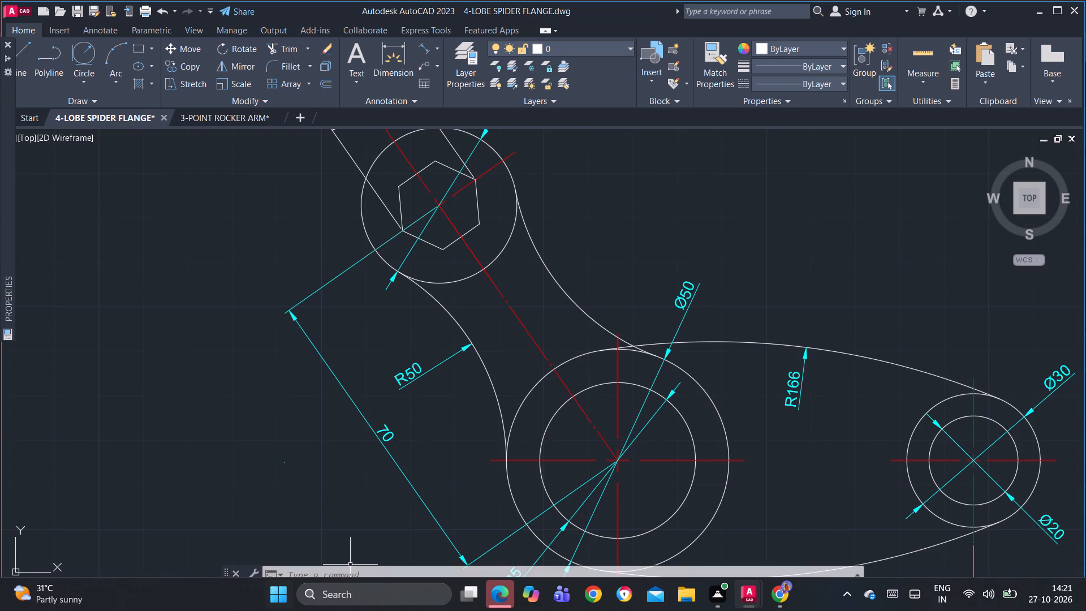
click(145, 463)
click(196, 483)
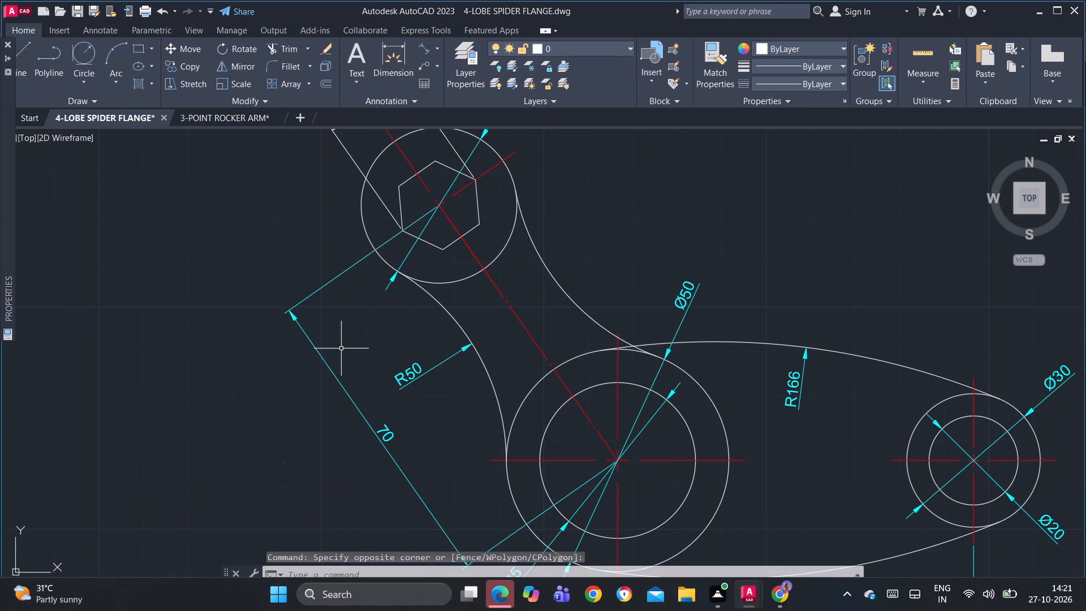
click(1055, 12)
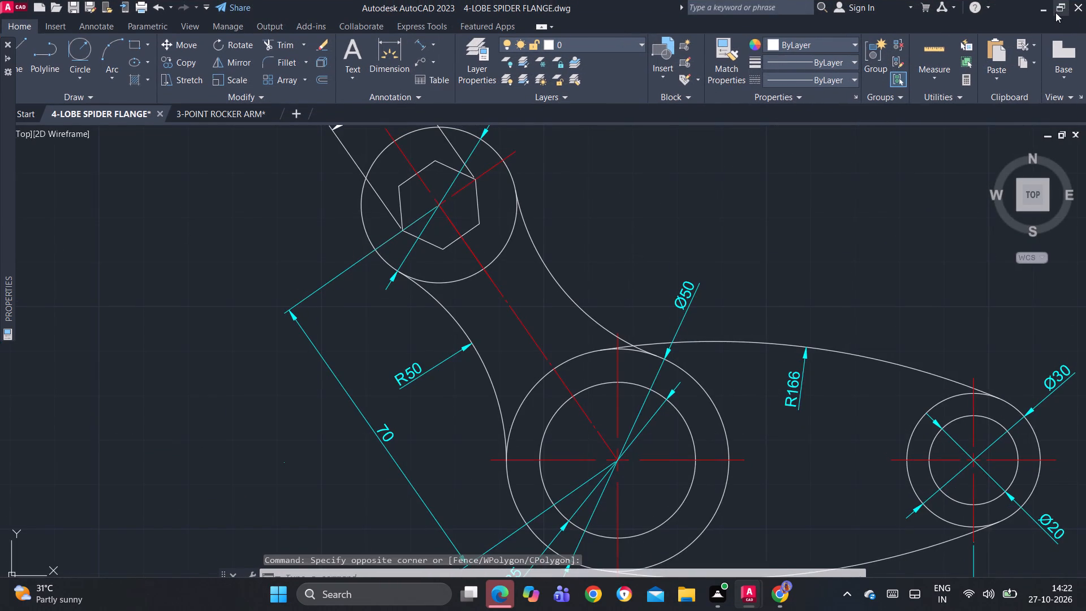
click(1055, 12)
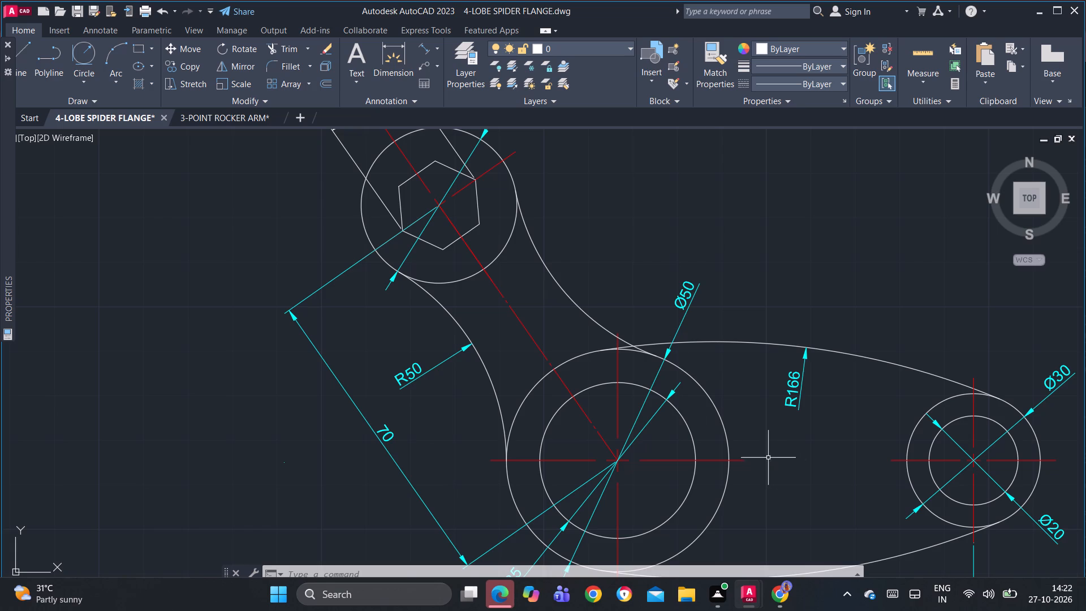
scroll(789, 386, up, 2)
scroll(792, 394, down, 1)
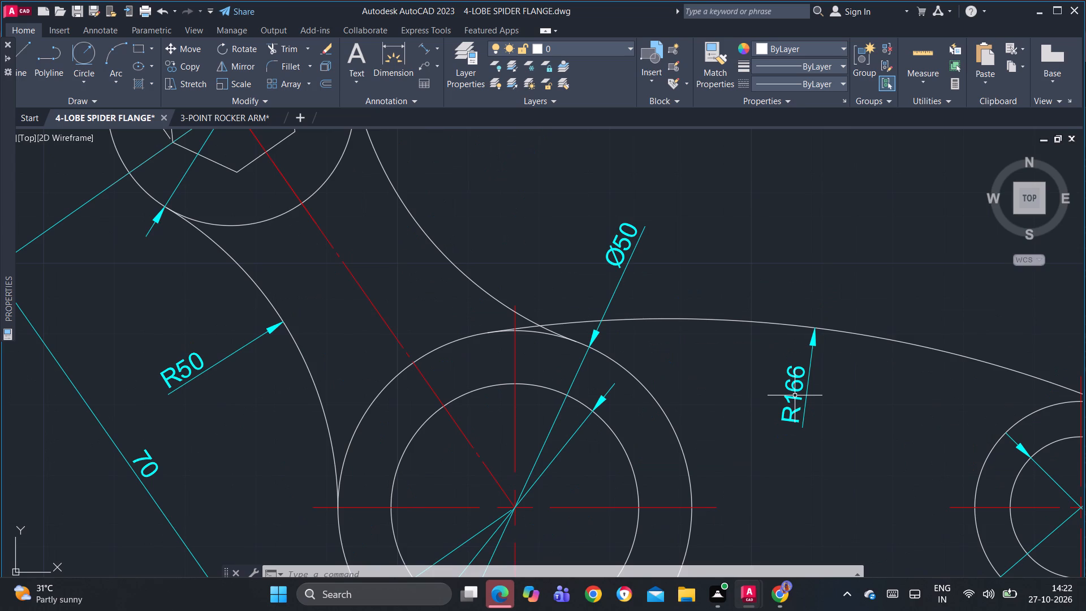
scroll(795, 395, down, 2)
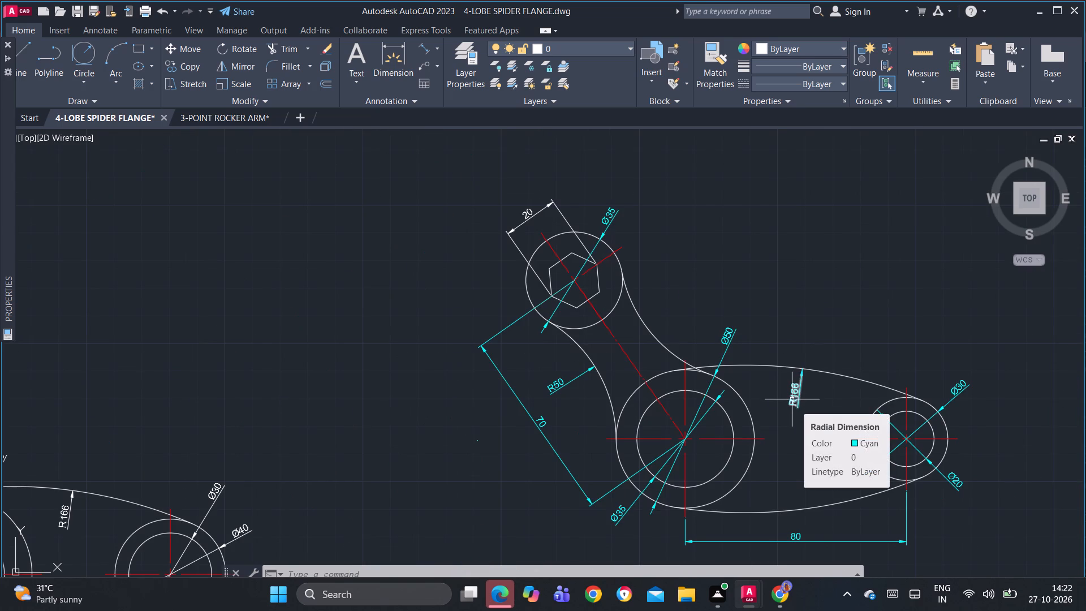
scroll(744, 403, up, 1)
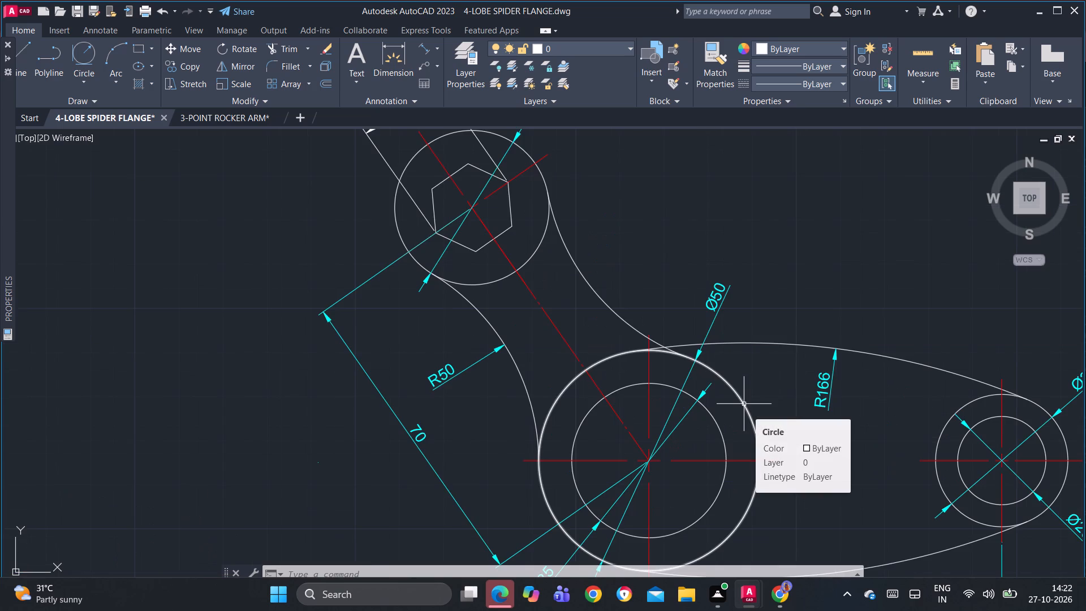
scroll(744, 404, down, 2)
middle_drag(781, 437, 588, 398)
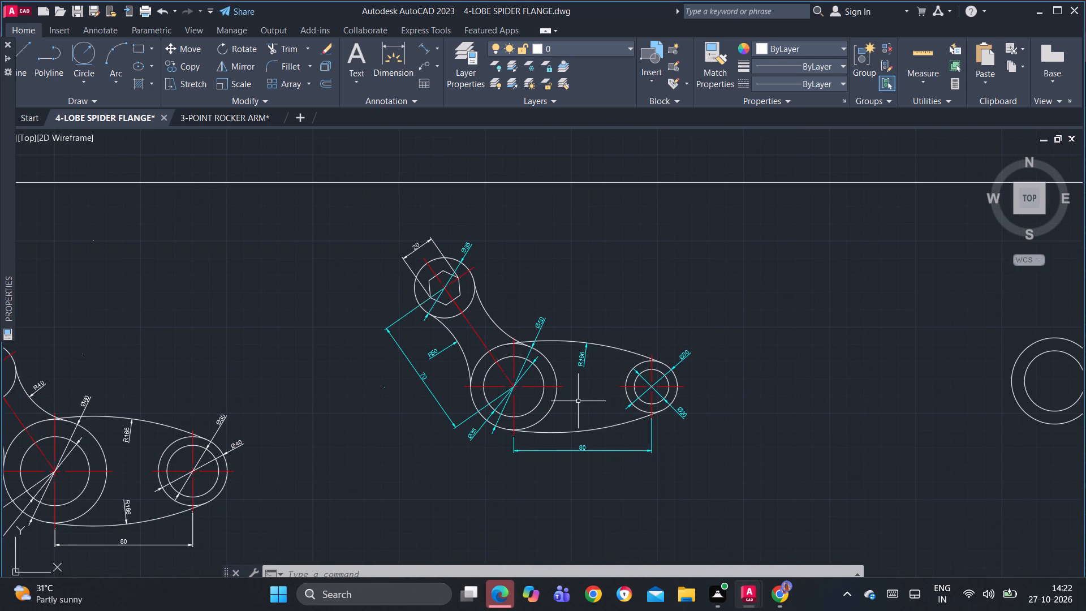
scroll(579, 418, up, 1)
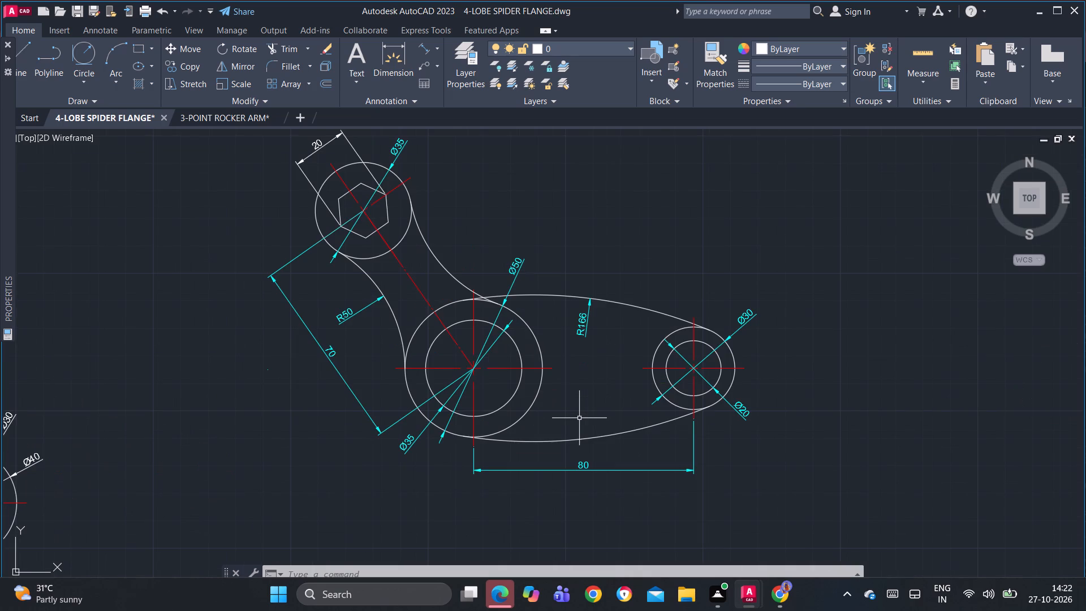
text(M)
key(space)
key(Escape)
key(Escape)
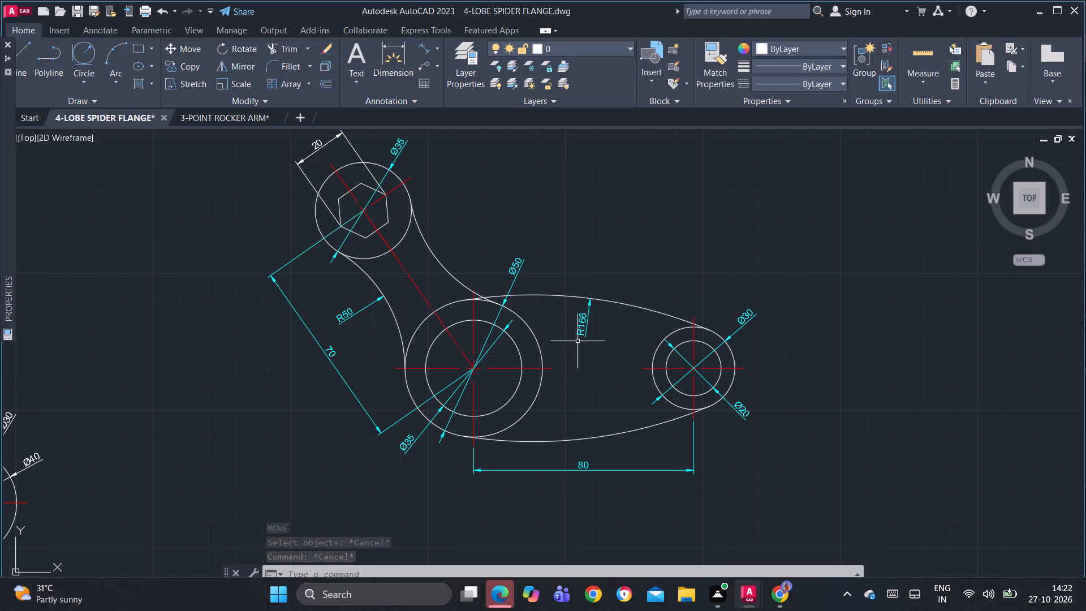
Save the 4-LOBE SPIDER FLANGE drawing.
key(ctrl+s)
Copy the inner circle of the new hub 80 units horizontally to the right with Ortho on.
middle_drag(600, 342, 571, 343)
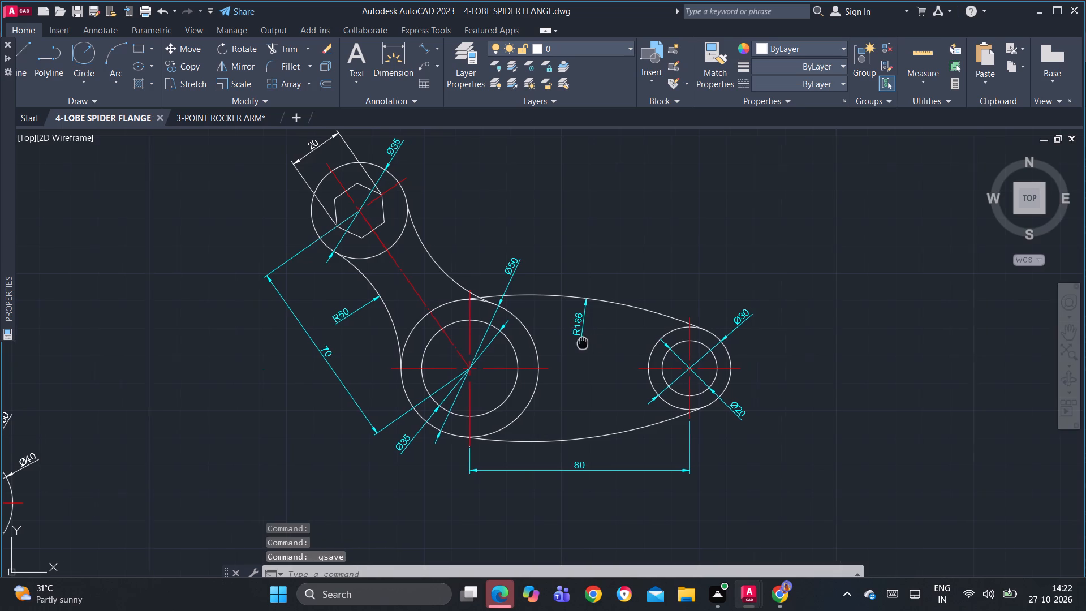
middle_drag(571, 343, 531, 340)
middle_drag(708, 373, 363, 368)
scroll(532, 371, down, 1)
middle_drag(630, 398, 582, 400)
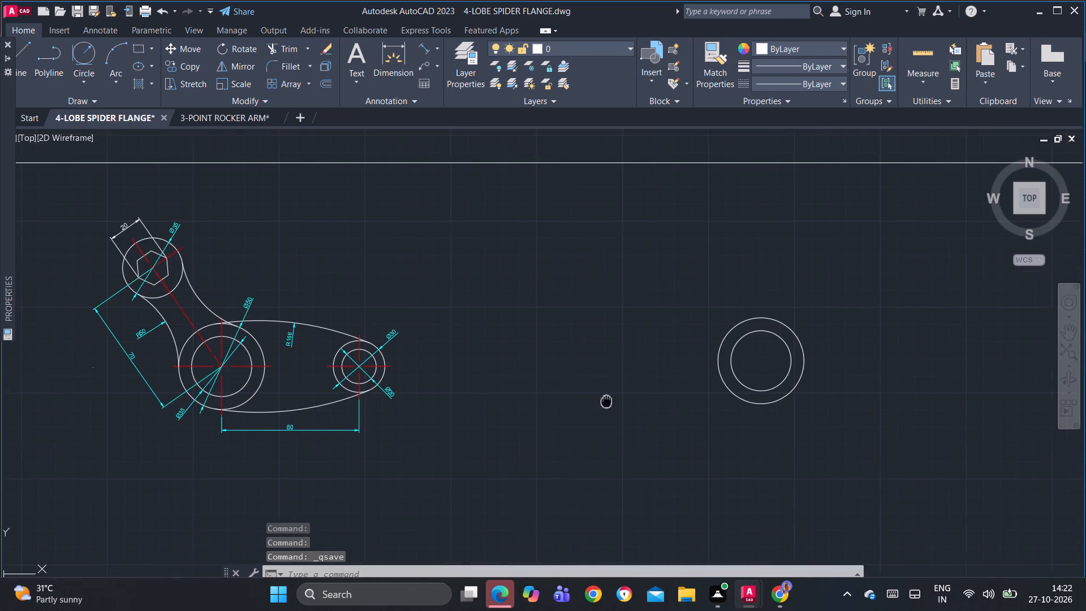
middle_drag(582, 400, 334, 373)
click(467, 364)
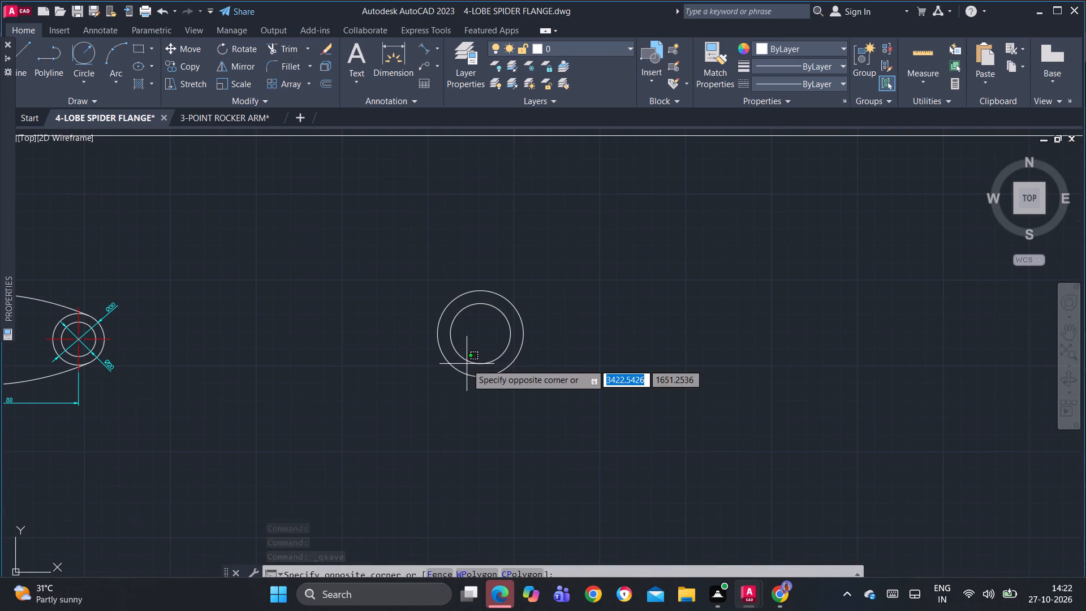
click(458, 346)
key(c)
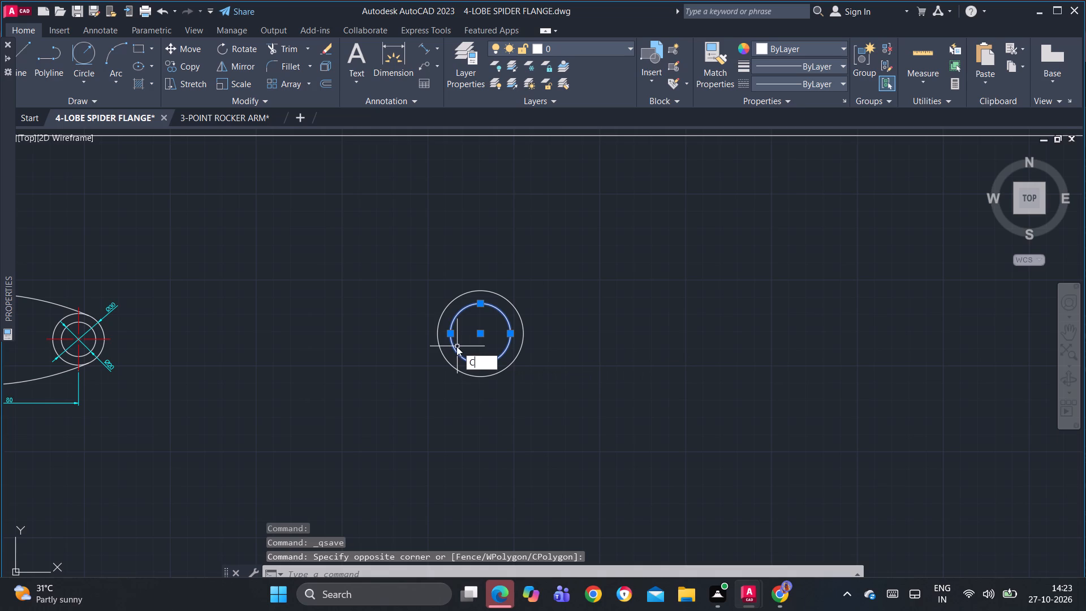
key(p)
key(space)
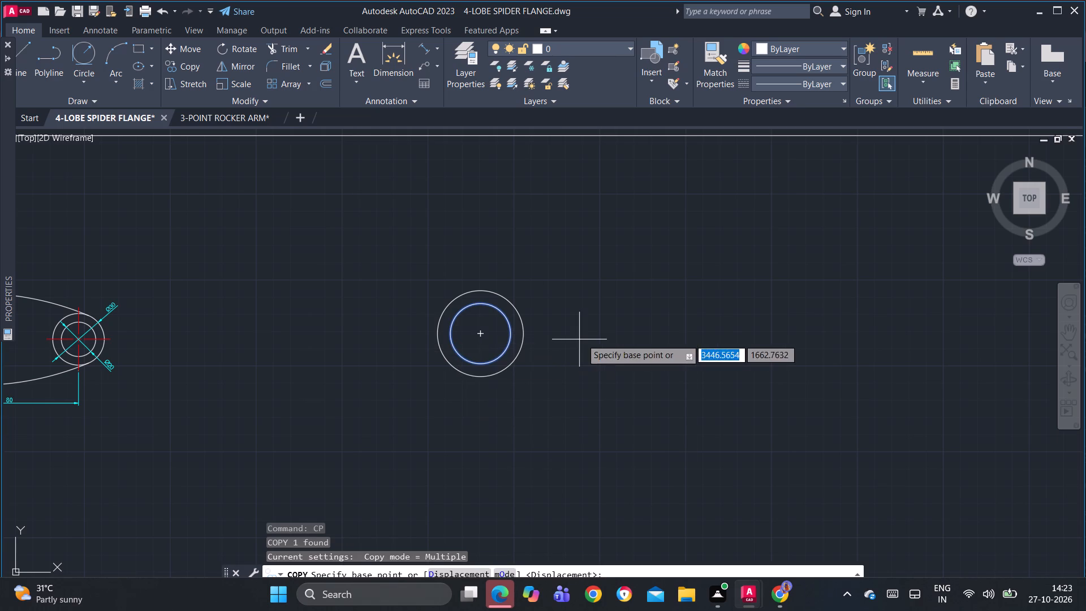
click(581, 339)
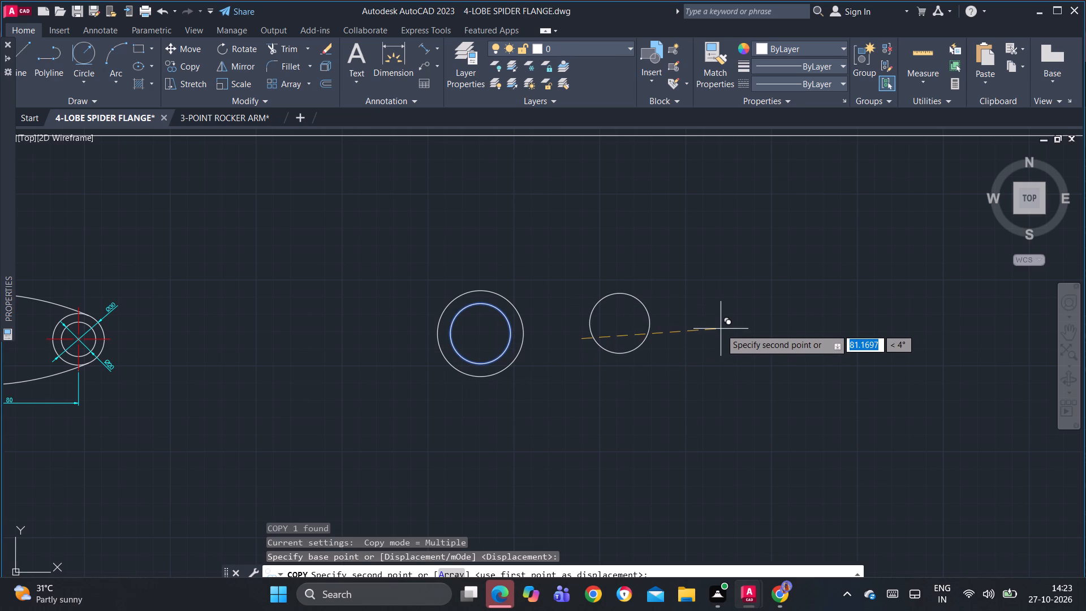
key(F8)
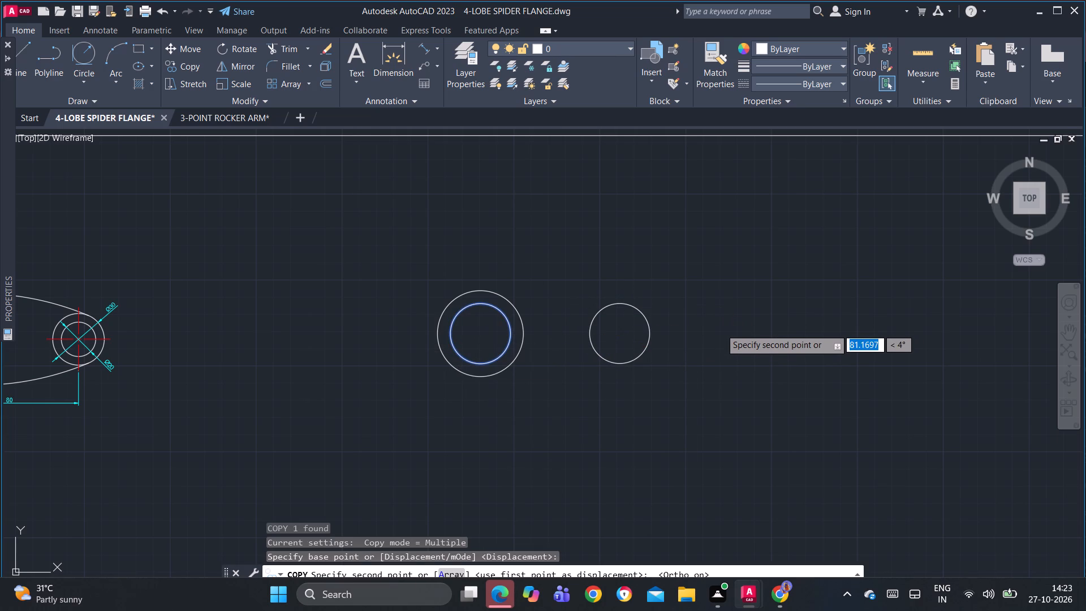
text(80)
key(Return)
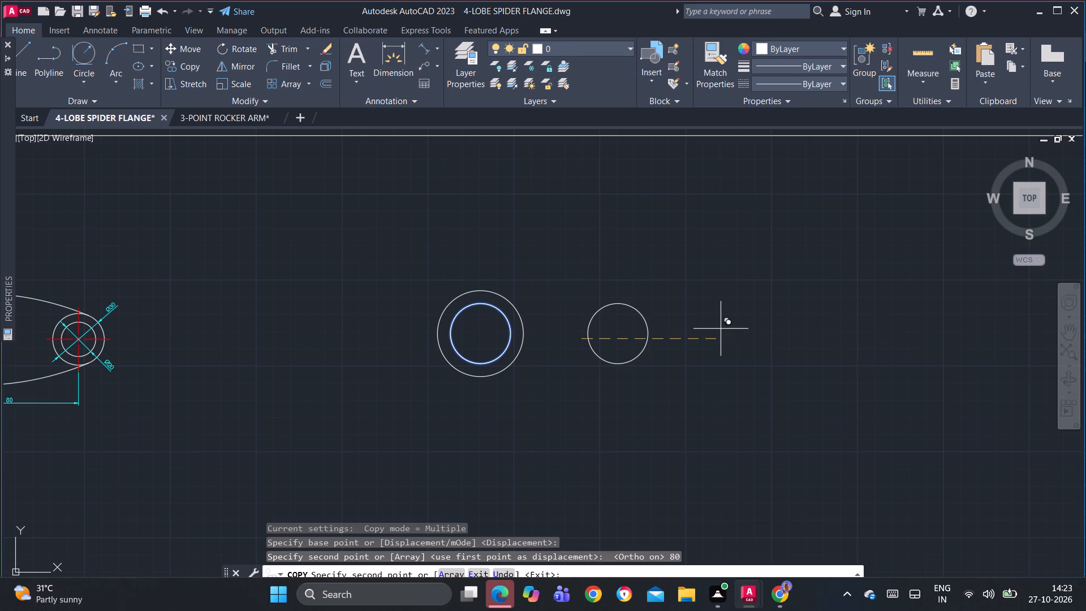
key(Escape)
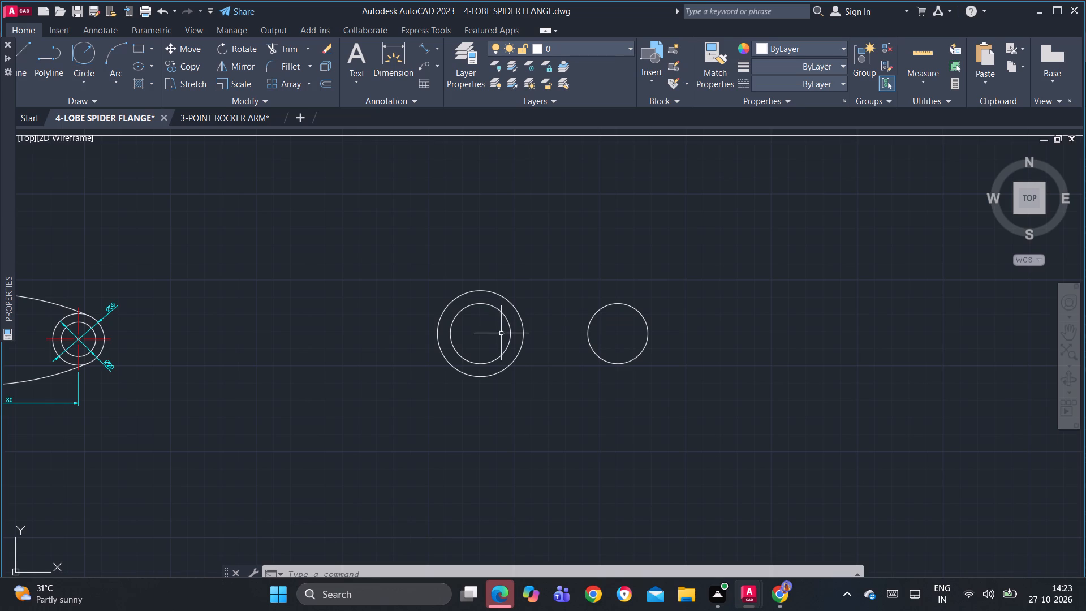
Draw a circle of diameter 20 at the centre of the copied circle to the right of the new hub.
drag(633, 334, 626, 337)
key(Escape)
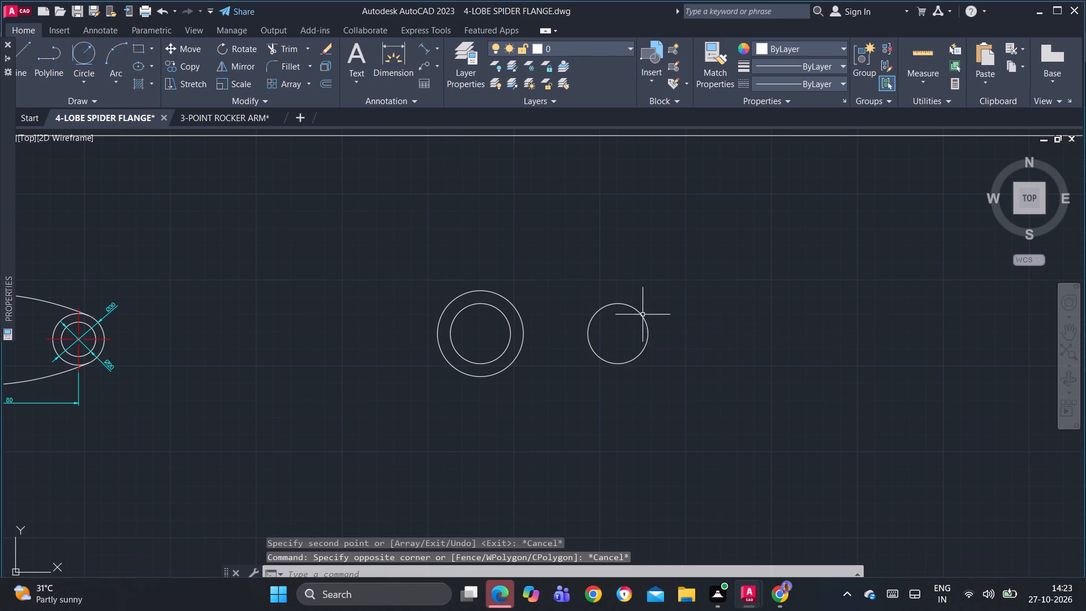
key(c)
key(space)
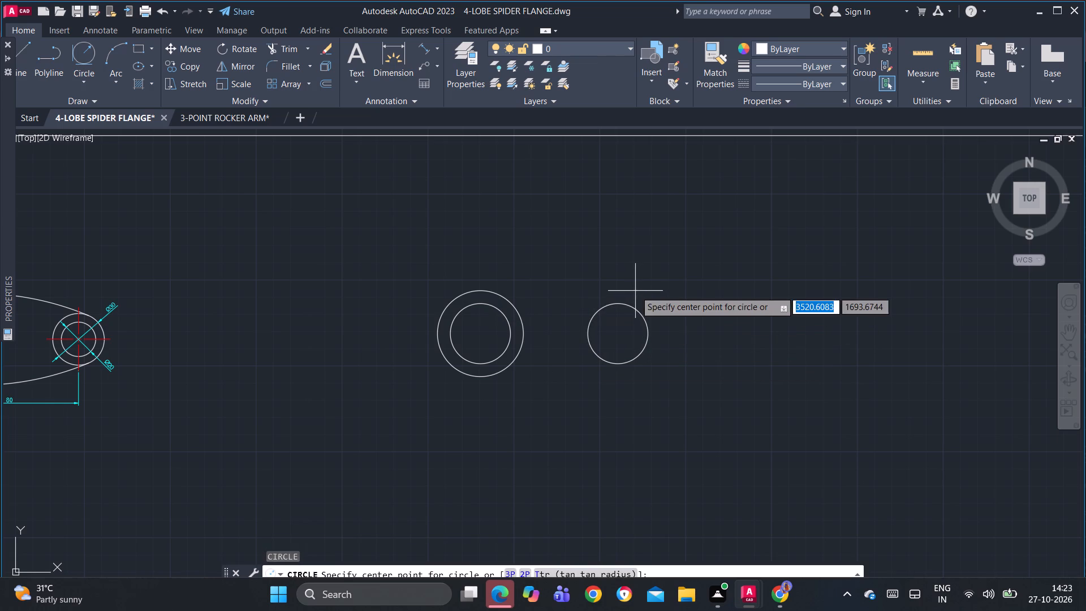
click(79, 78)
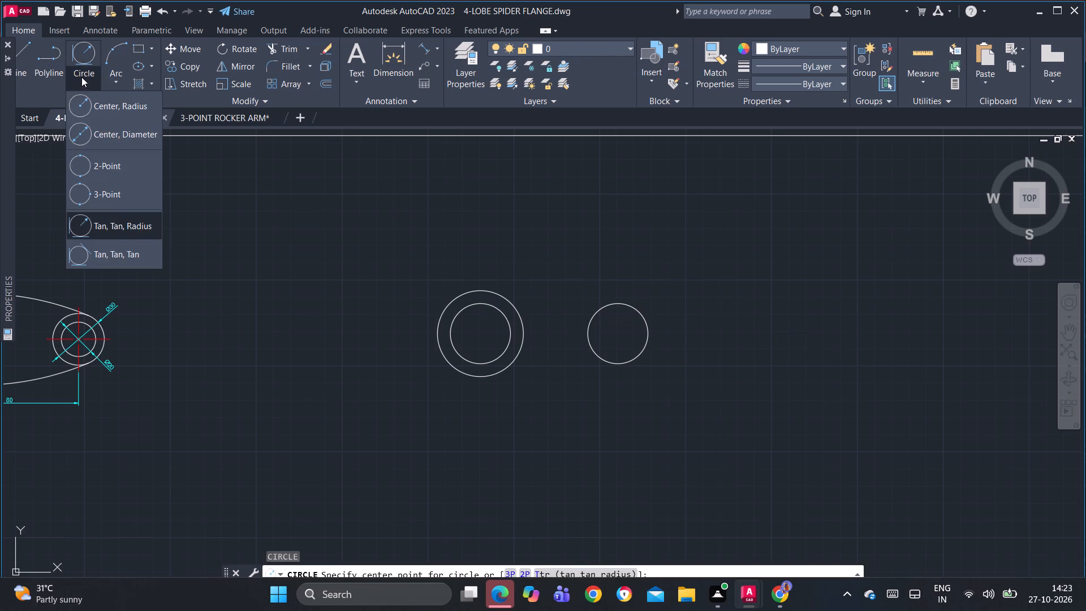
click(127, 139)
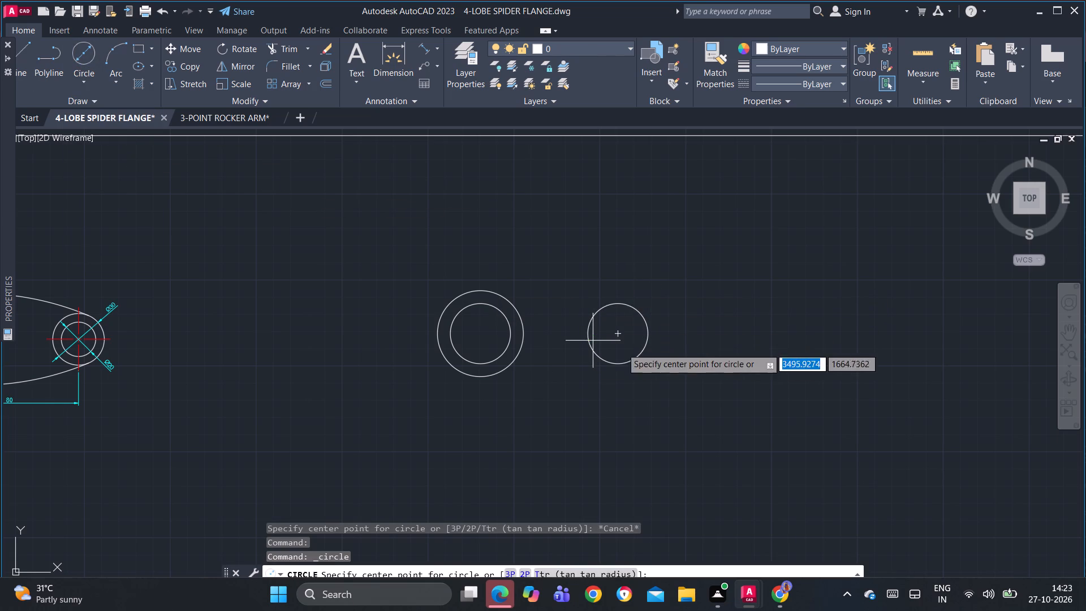
click(619, 332)
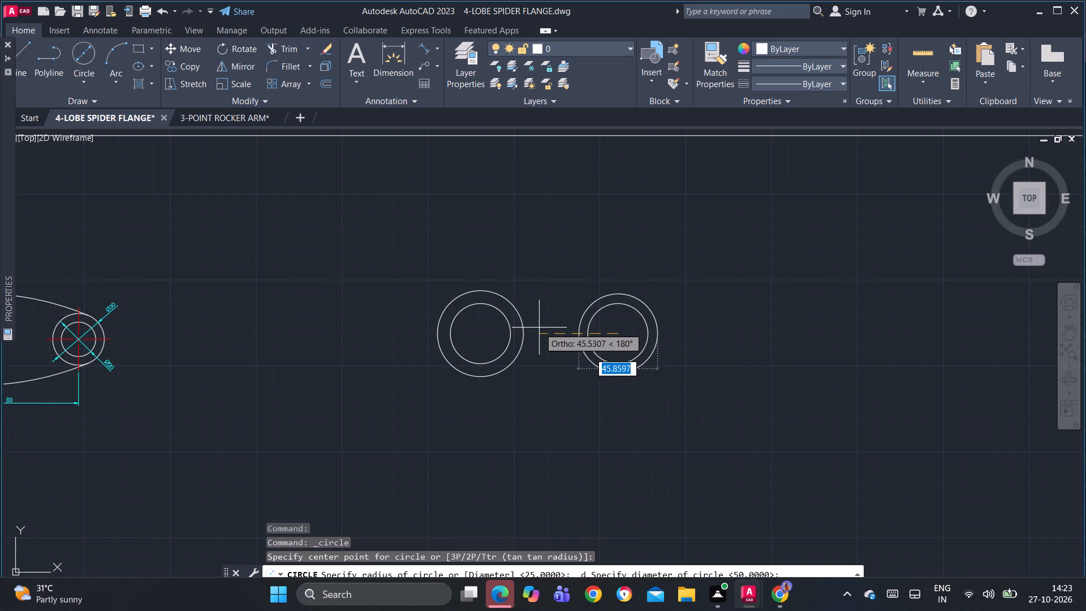
text(20)
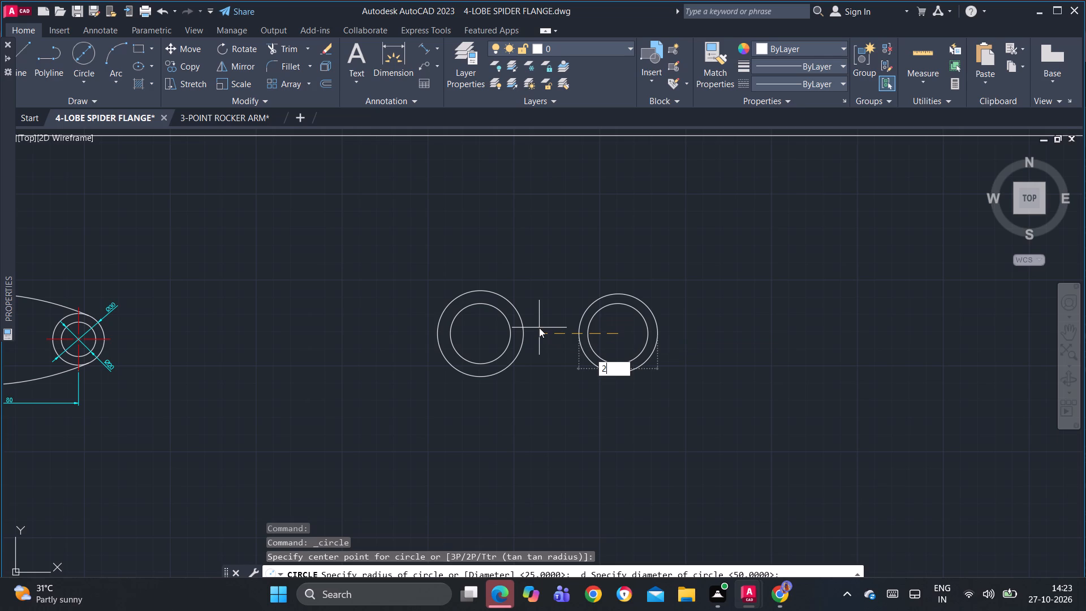
key(Return)
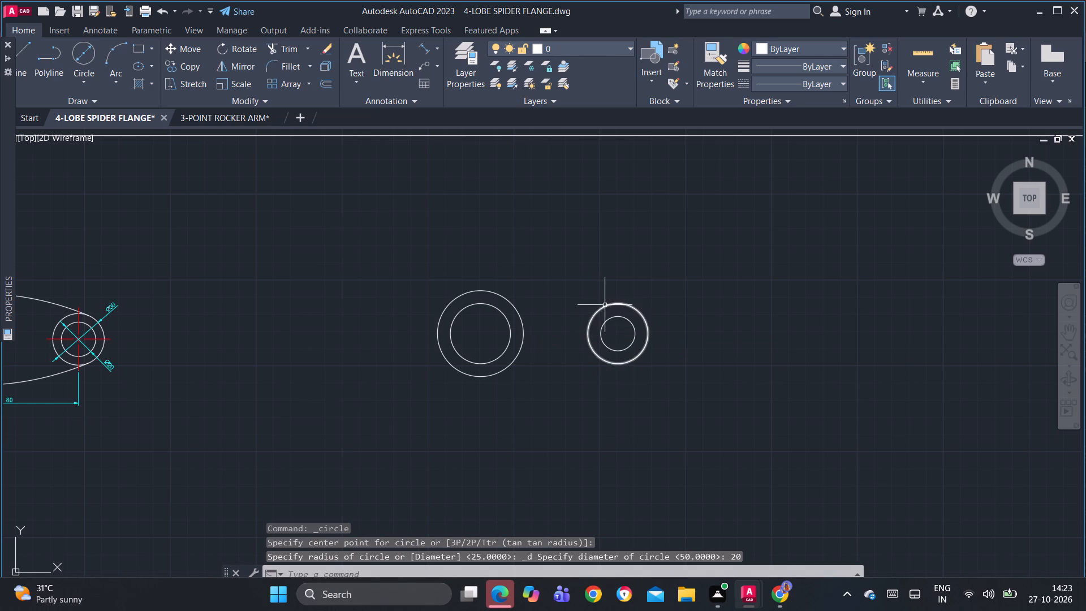
Delete the copied larger circle around the diameter 20 circle beside the new hub.
click(605, 305)
key(Delete)
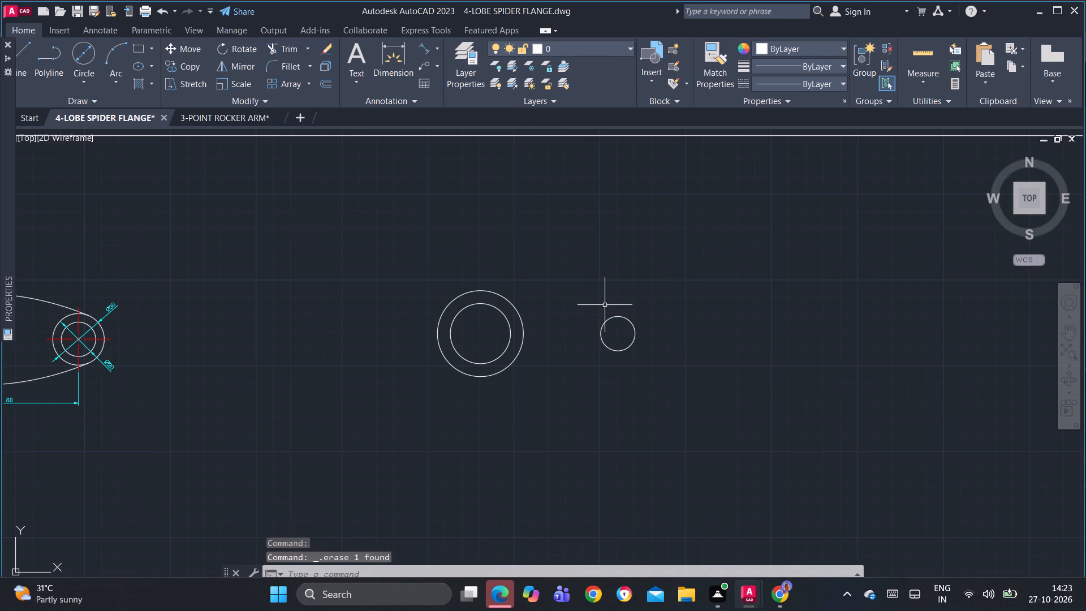
Draw a circle of diameter 30 concentric with the diameter 20 end circle.
click(84, 56)
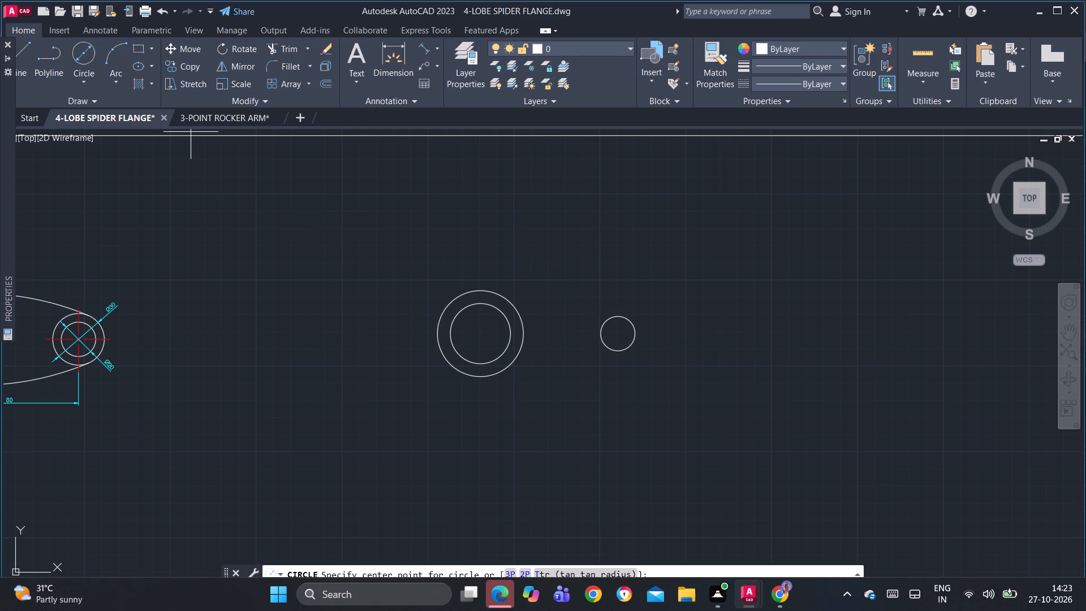
click(615, 333)
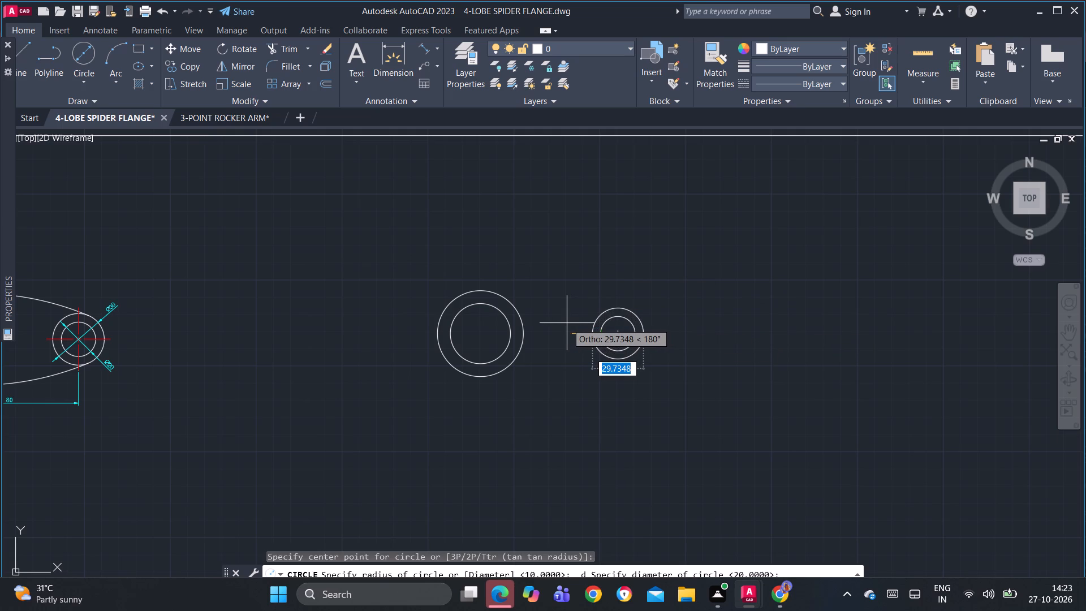
text(30)
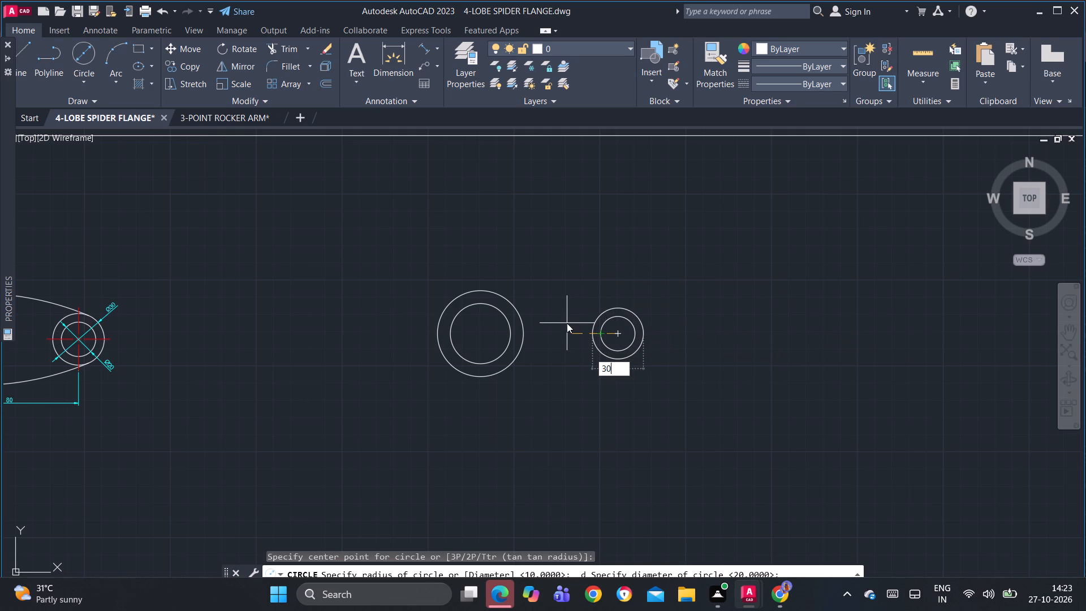
key(Return)
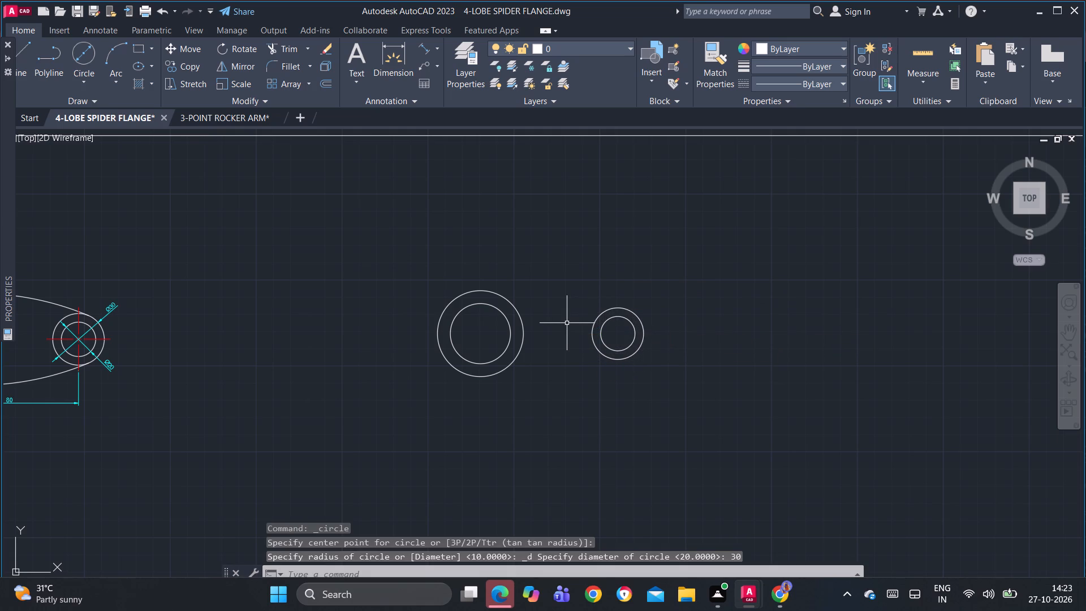
key(Escape)
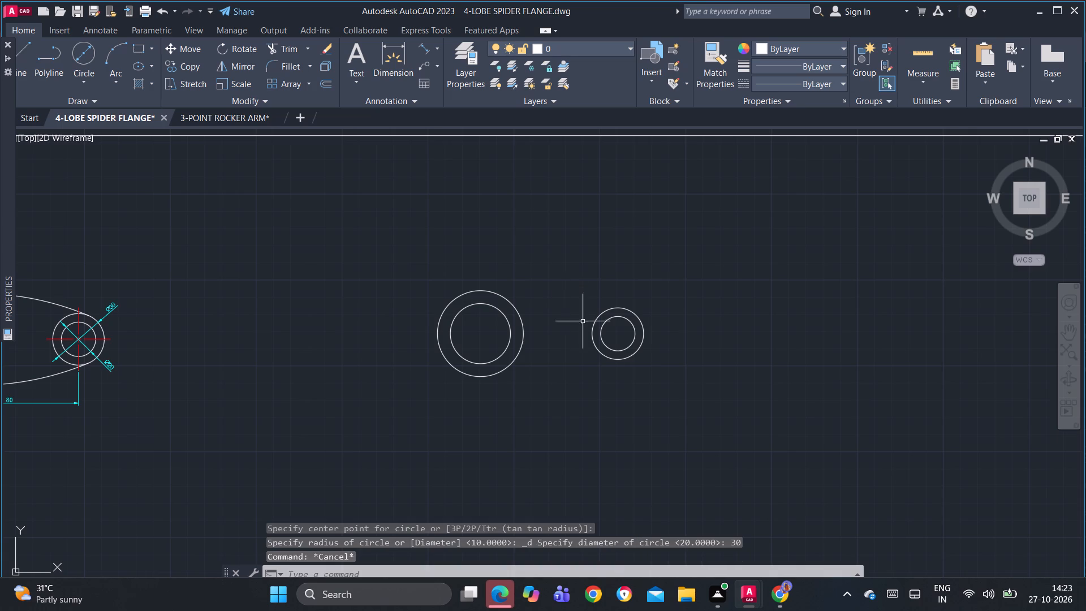
Draw a Tan, Tan, Radius circle of radius 166 touching the undersides of the hub's outer circle and the diameter 30 end circle.
scroll(627, 351, down, 1)
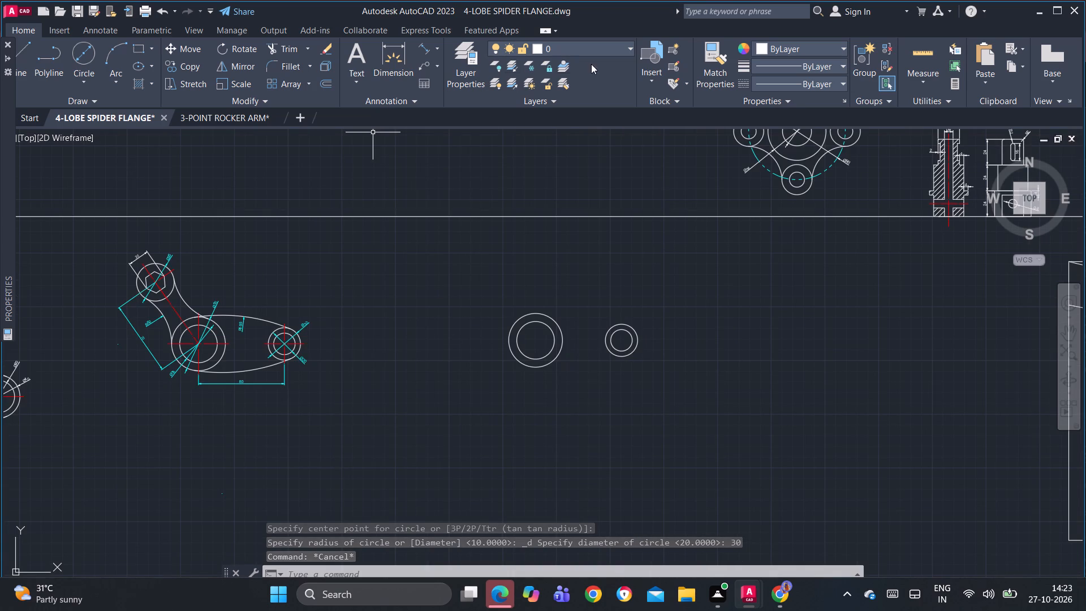
click(87, 76)
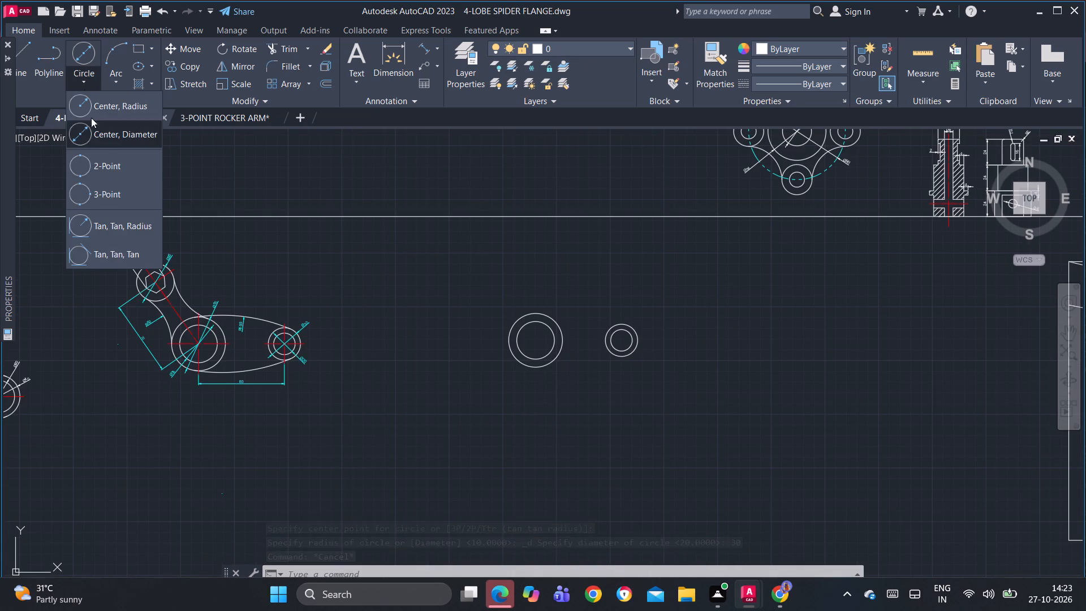
click(116, 225)
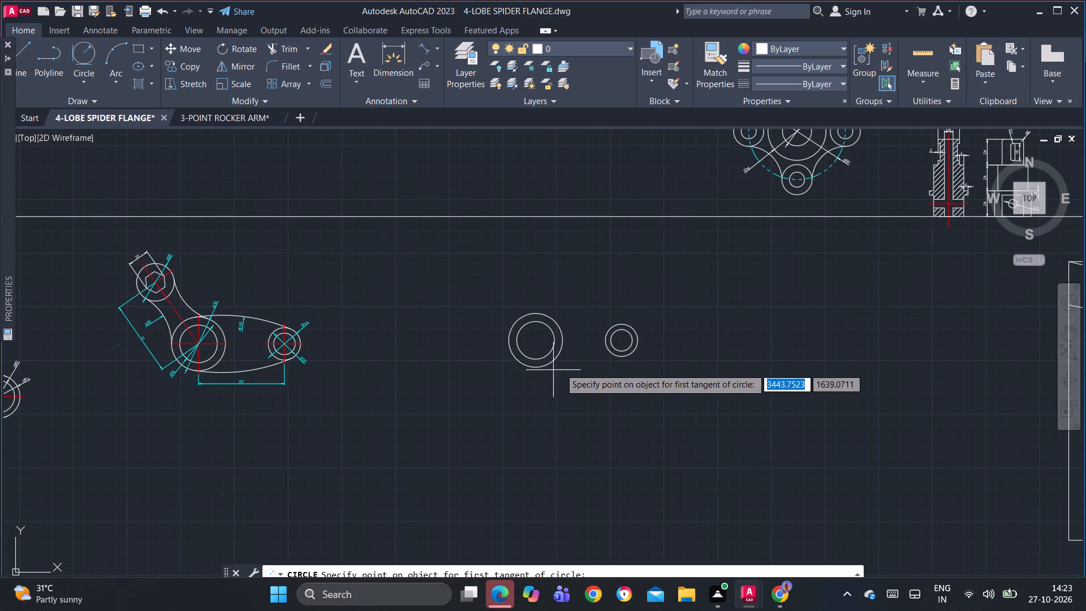
click(531, 368)
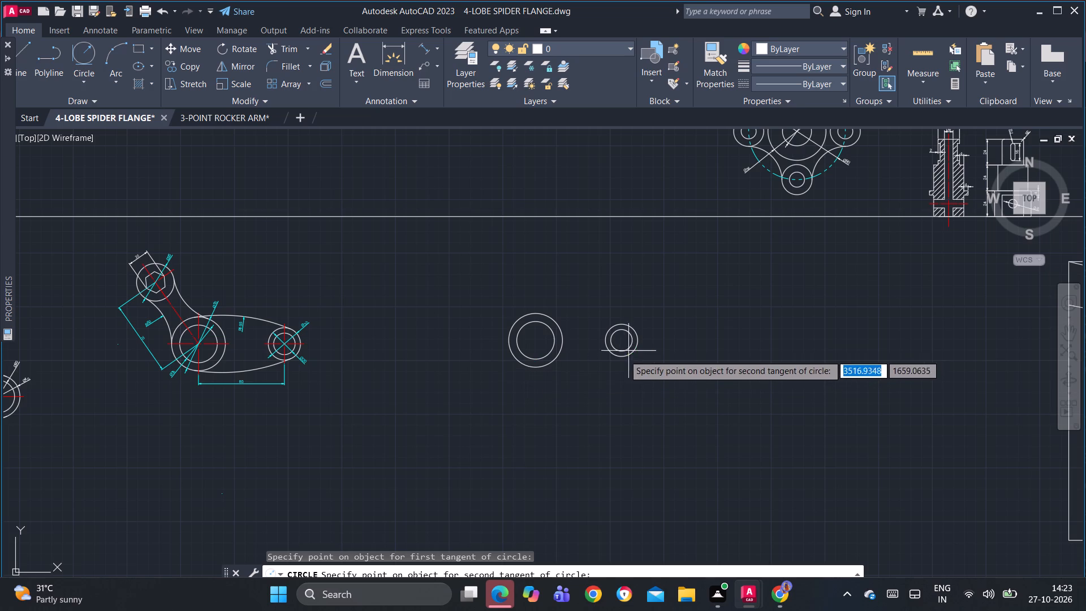
click(619, 359)
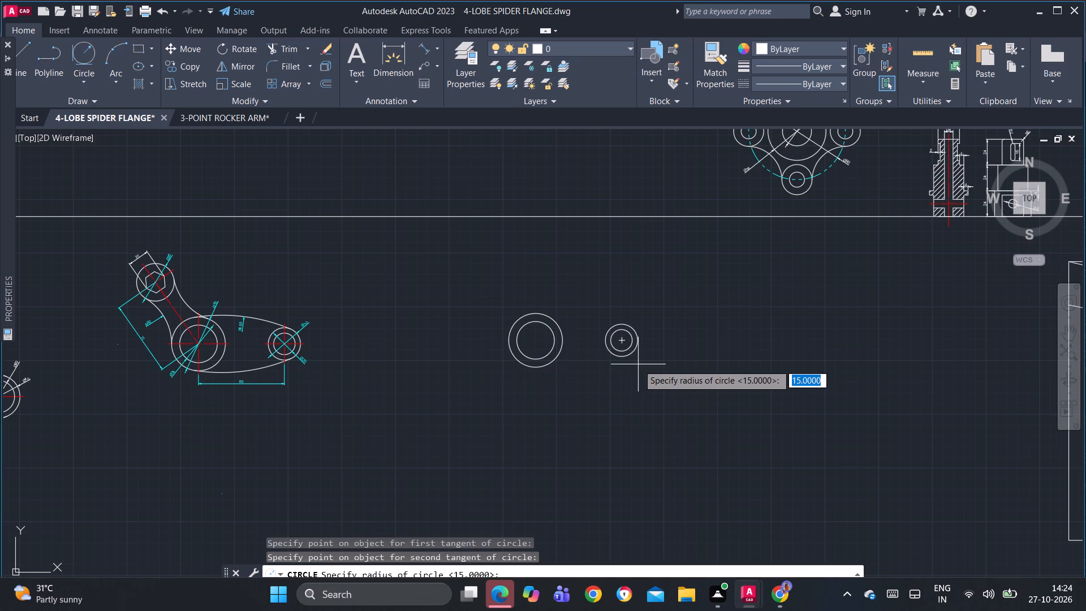
key(1)
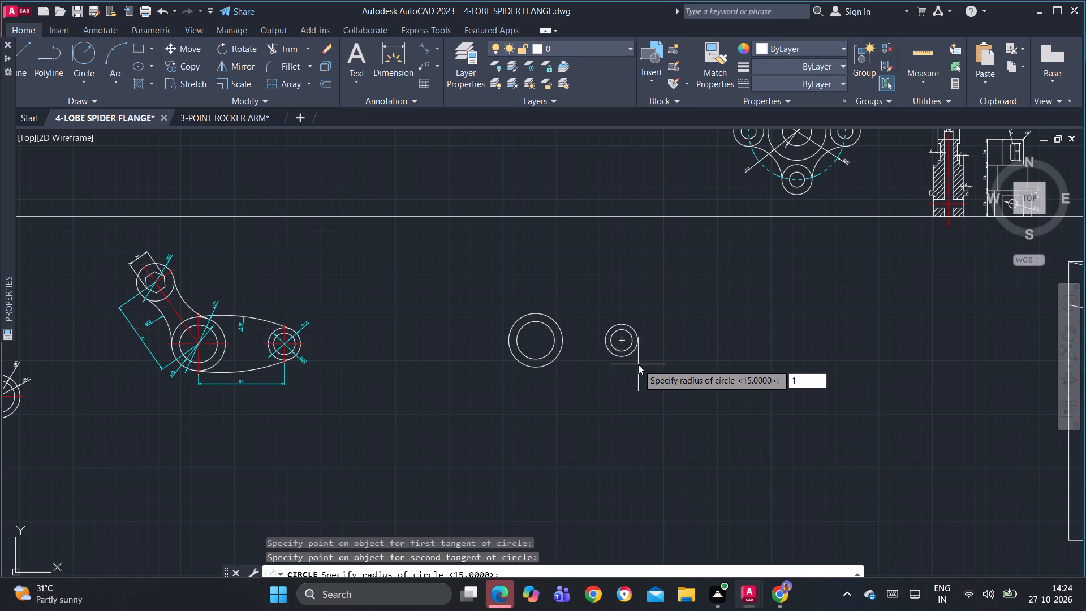
text(66)
key(Return)
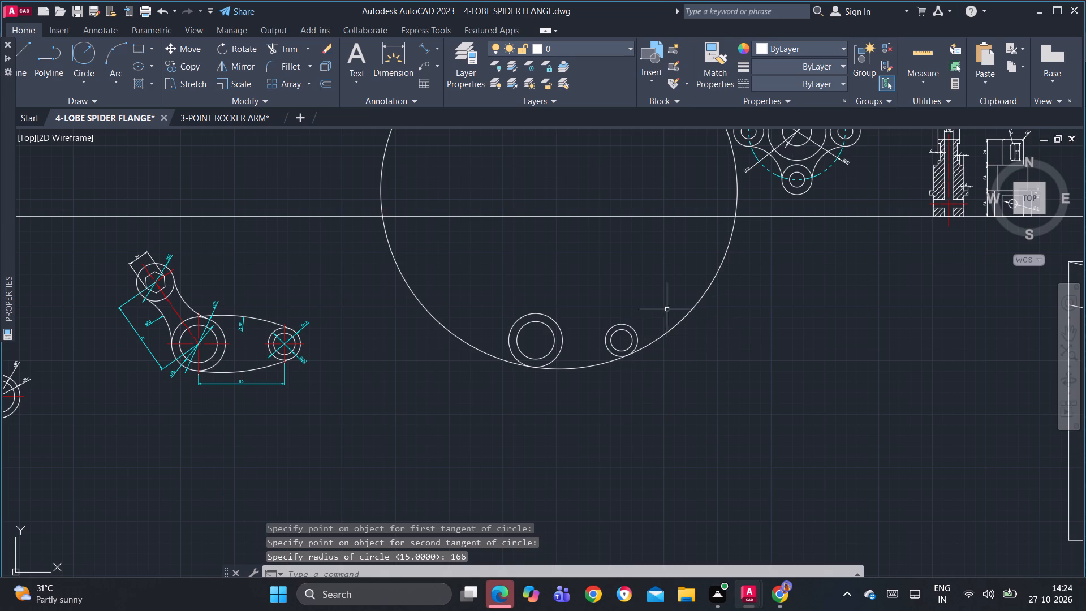
Trim away the radius 166 circle except for the lower tangent arc between the hub and the end circle.
text(TR)
key(b)
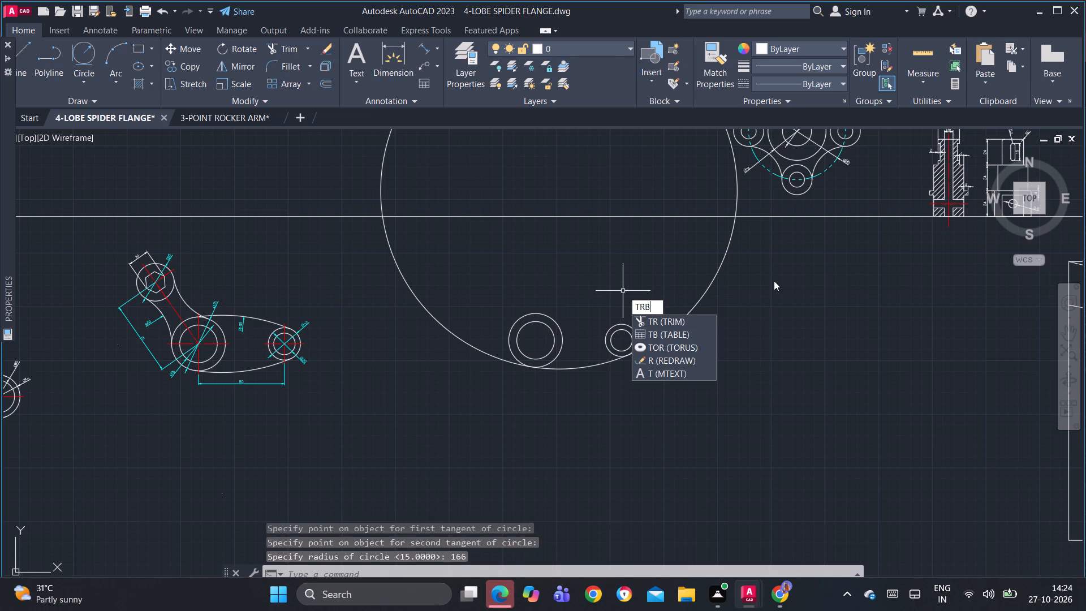
key(BackSpace)
key(space)
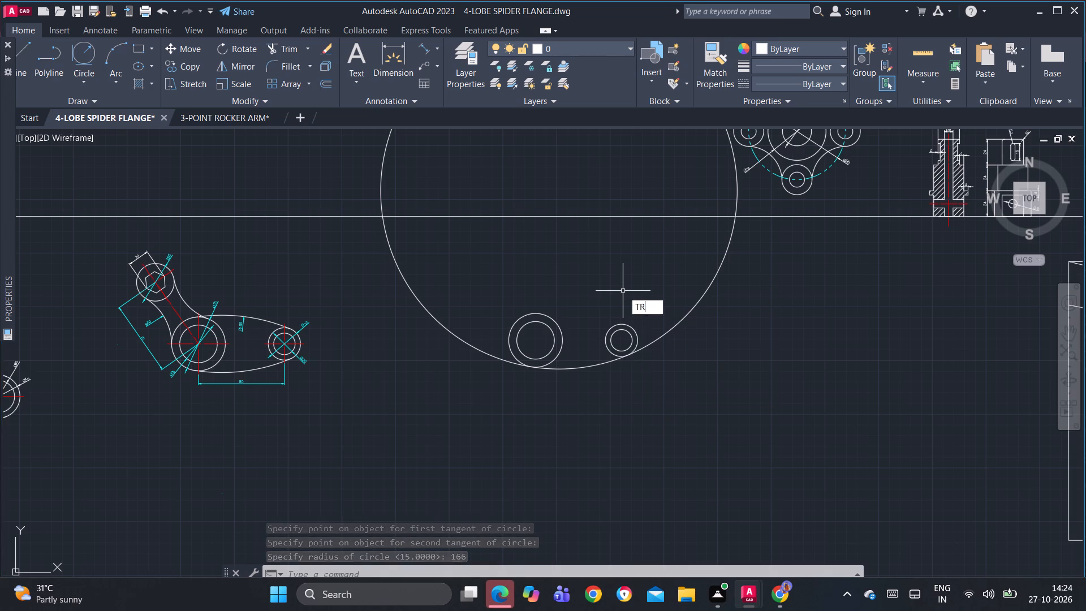
drag(785, 266, 748, 262)
click(607, 259)
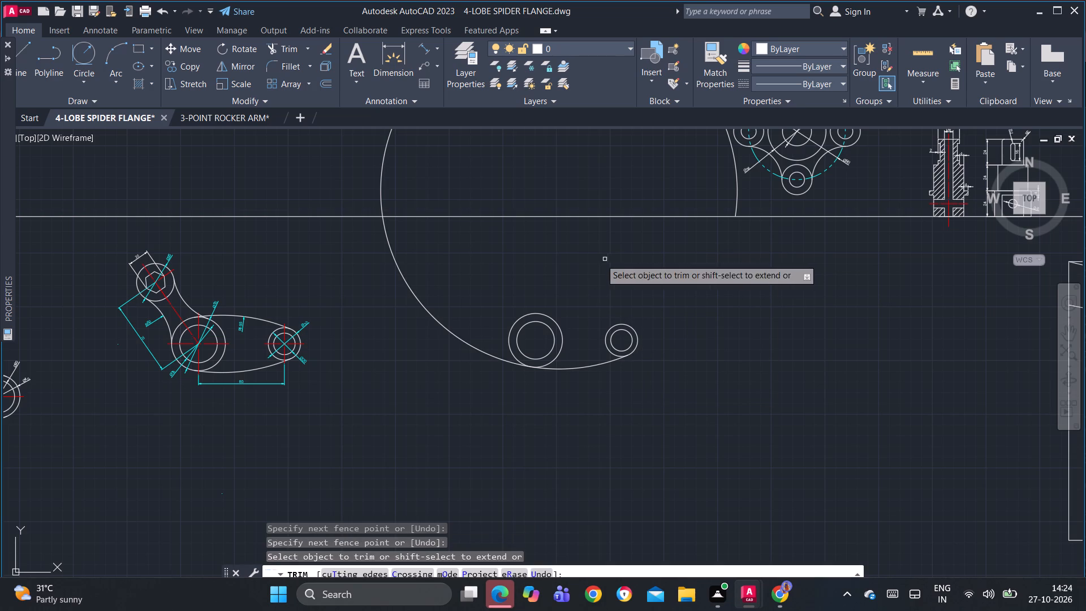
drag(488, 264, 478, 269)
click(378, 313)
middle_drag(487, 283, 489, 323)
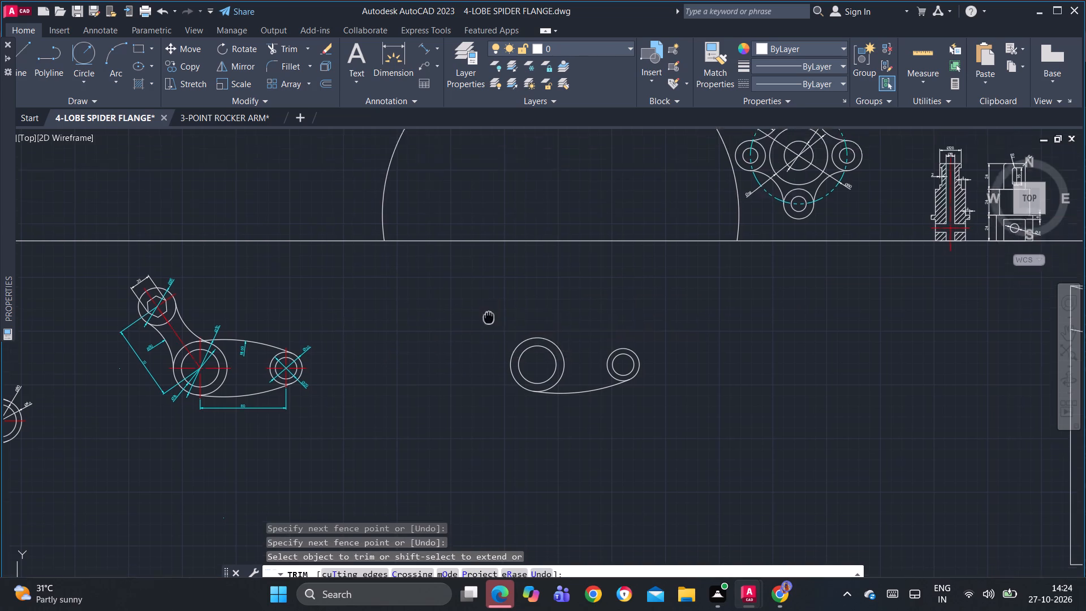
middle_drag(489, 323, 497, 386)
drag(494, 253, 462, 248)
click(379, 235)
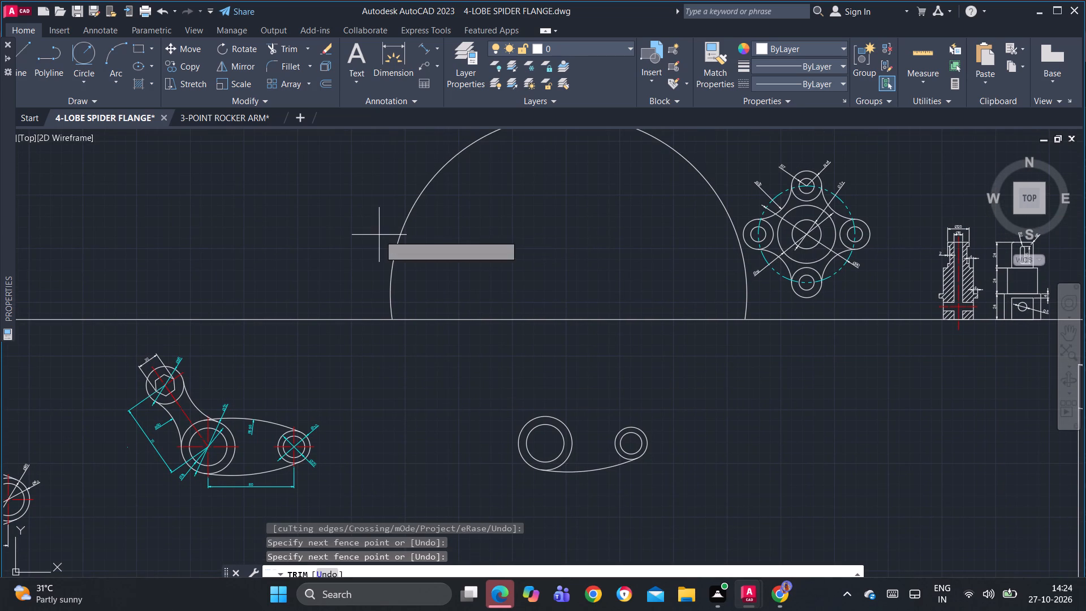
click(442, 243)
key(Escape)
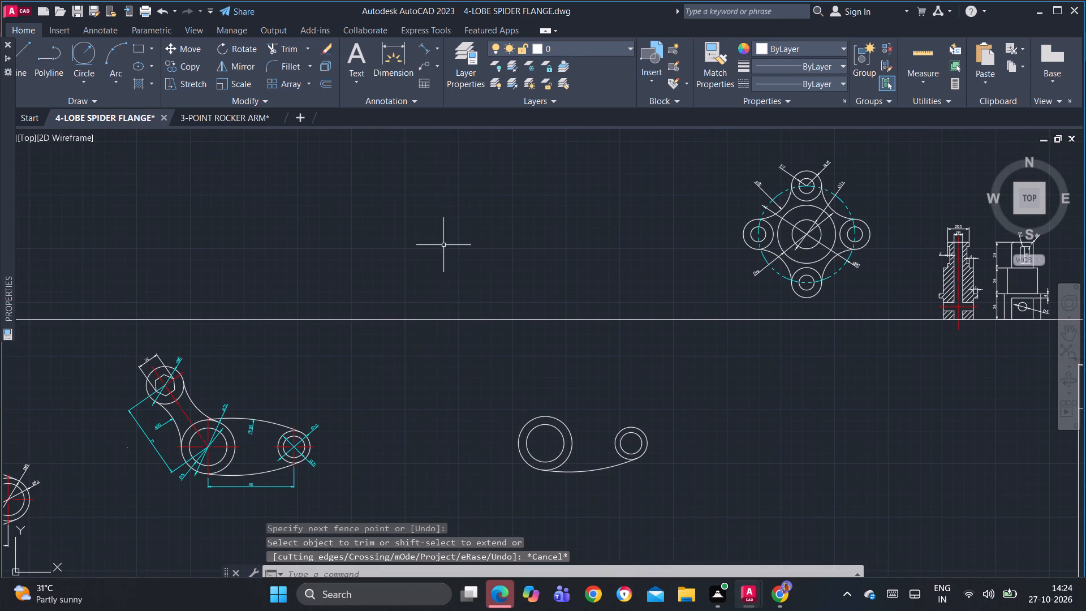
key(Escape)
key(Escape)
Draw a Tan, Tan, Radius circle of radius 166 touching the tops of the hub's outer circle and the diameter 30 end circle.
middle_drag(528, 406, 418, 324)
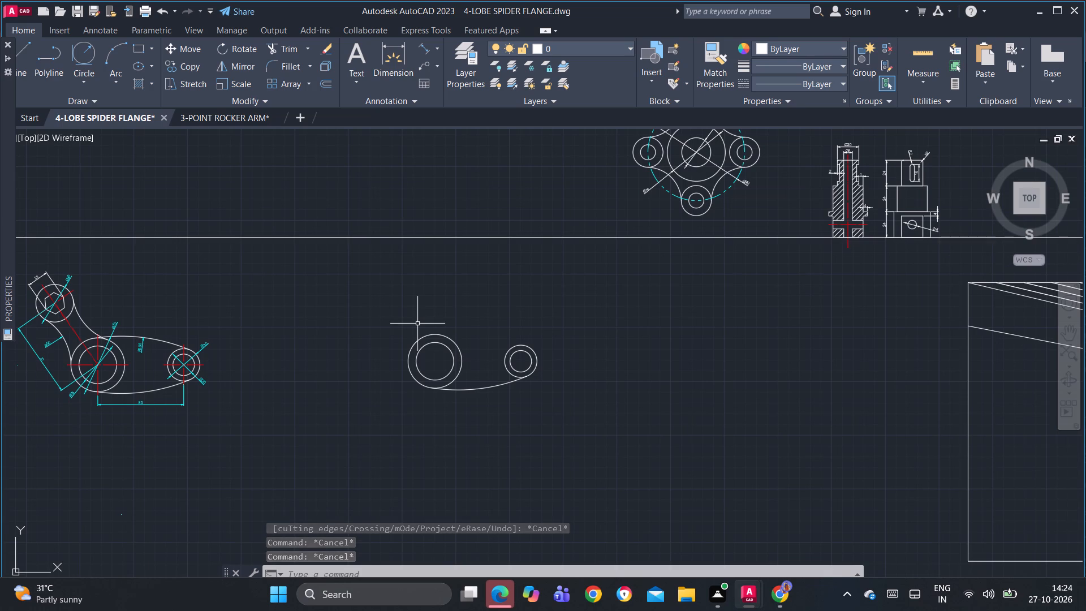
scroll(502, 415, up, 1)
middle_drag(522, 429, 561, 442)
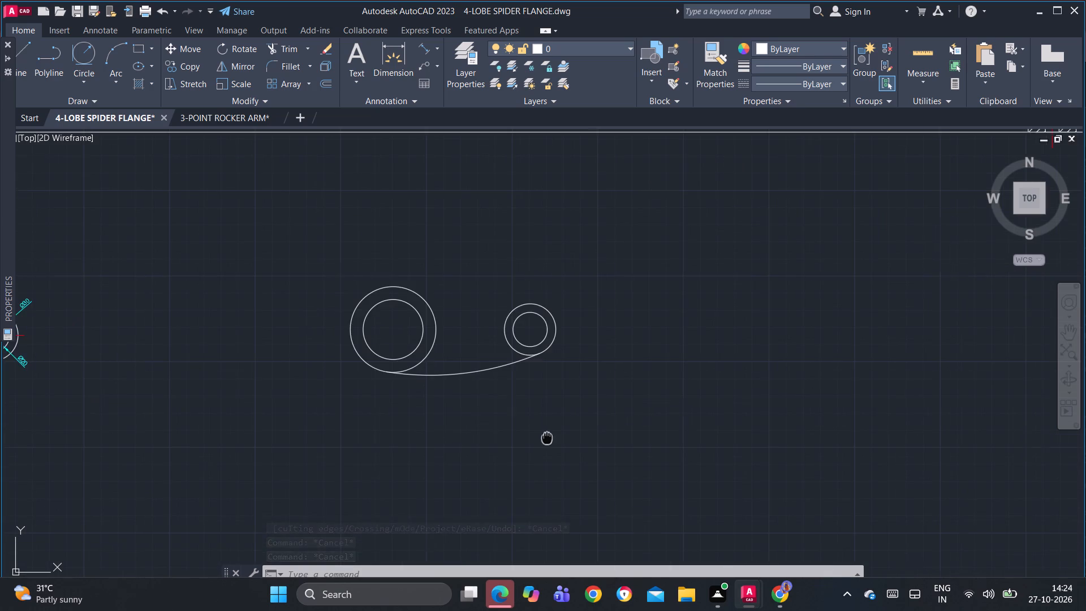
middle_drag(561, 442, 732, 472)
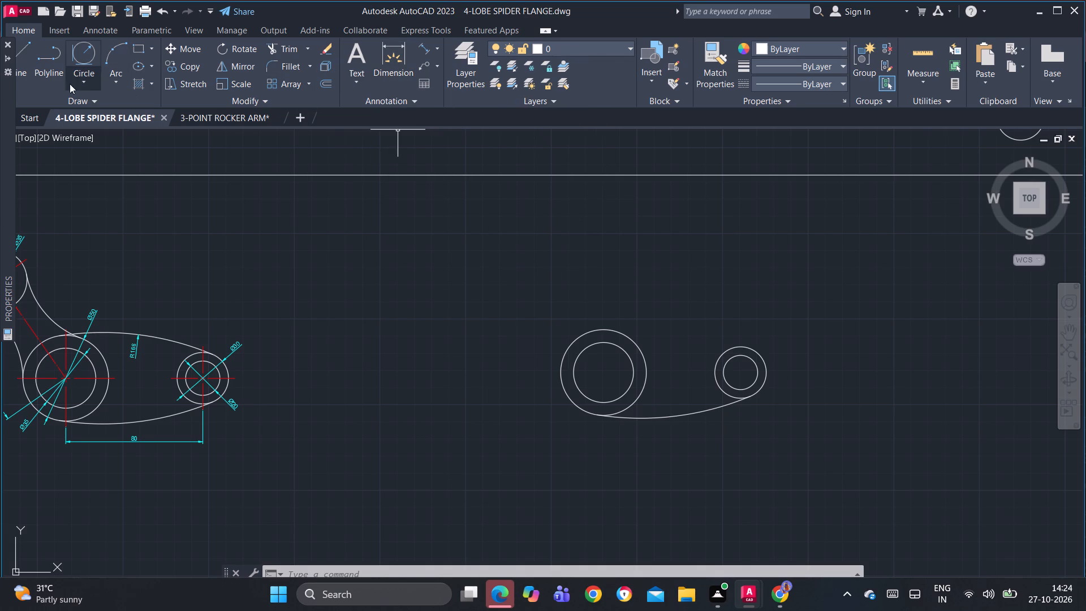
click(98, 77)
click(139, 227)
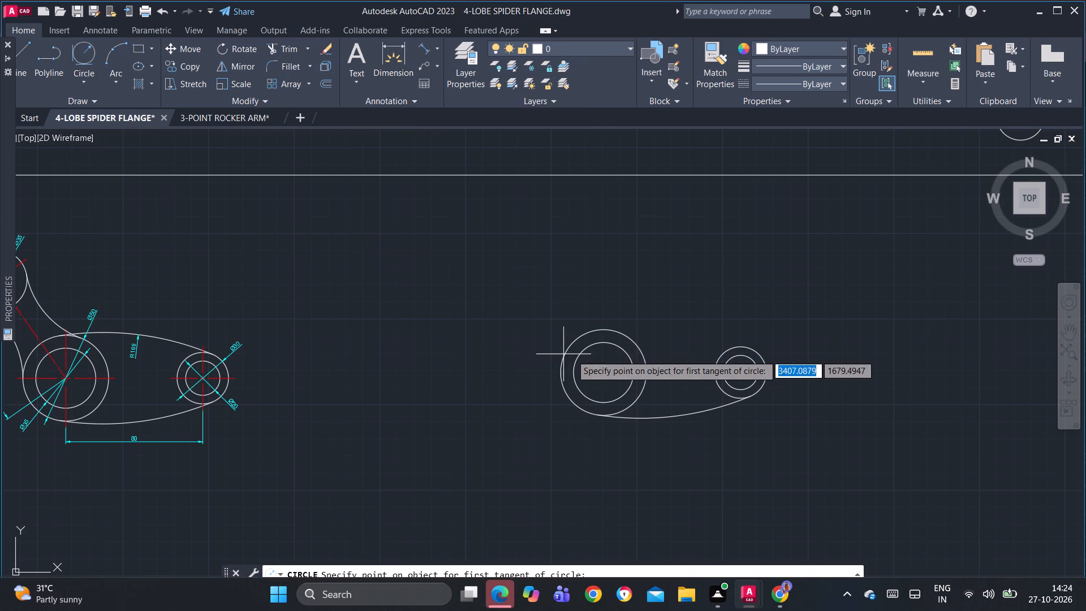
click(604, 329)
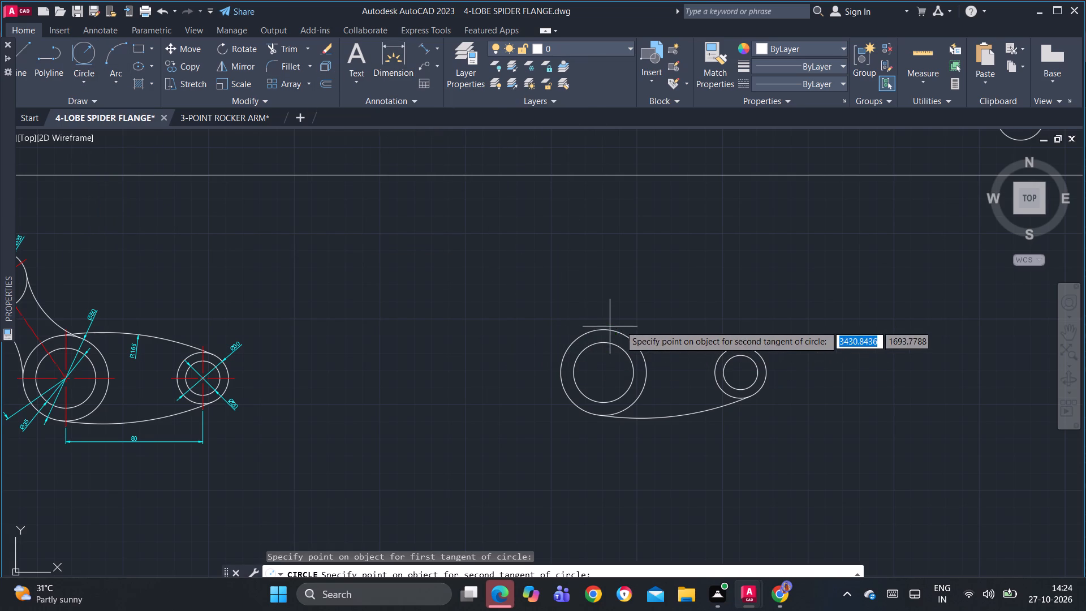
click(743, 346)
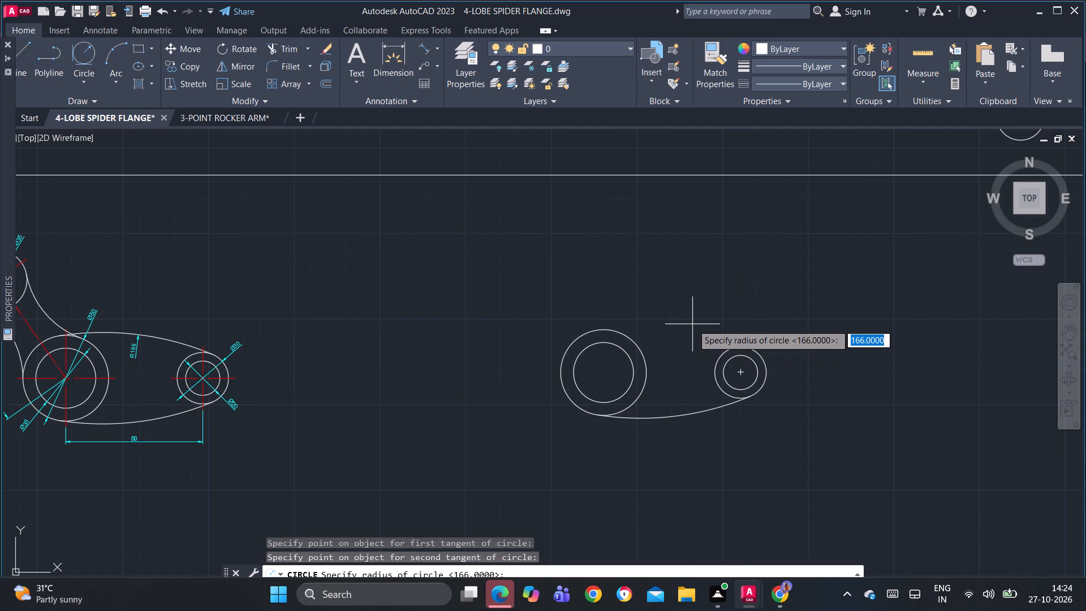
text(166)
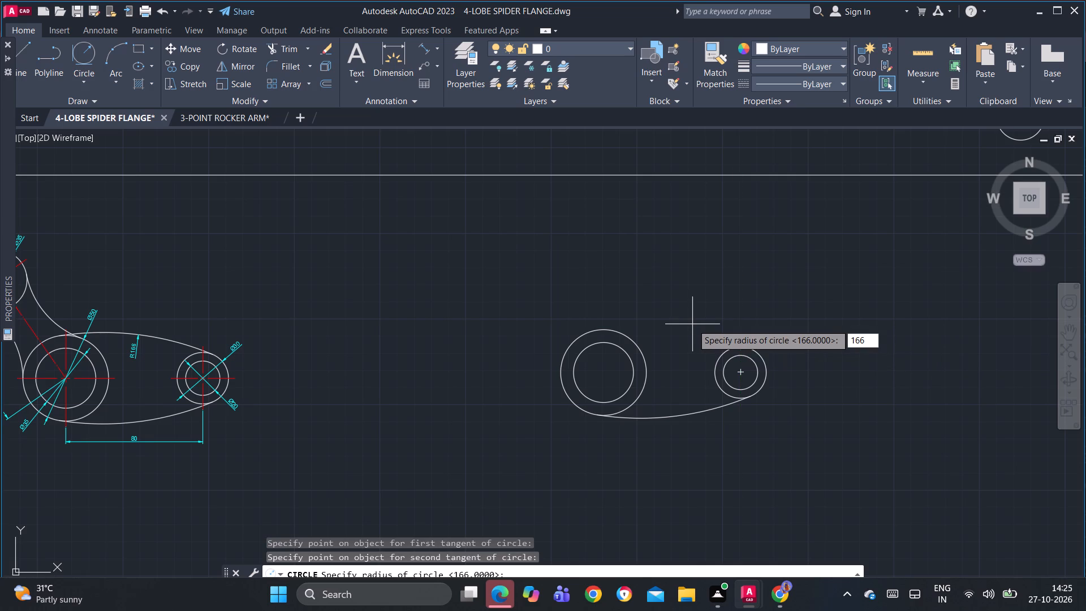
key(Return)
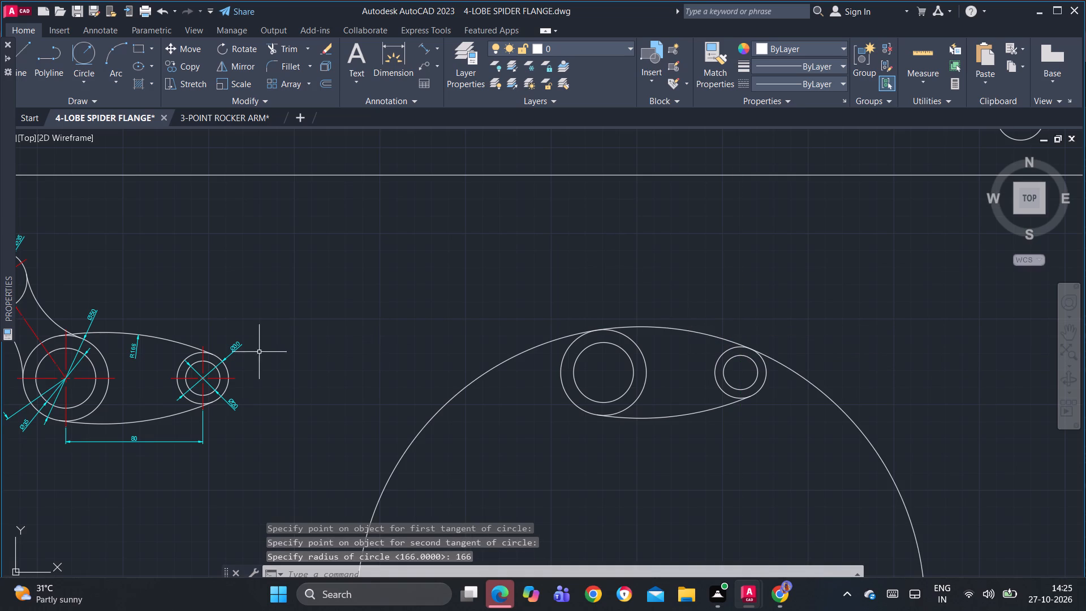
Trim the second radius 166 circle to leave only the upper tangent arc between the hub and the end circle.
scroll(535, 372, down, 1)
middle_drag(541, 377, 497, 325)
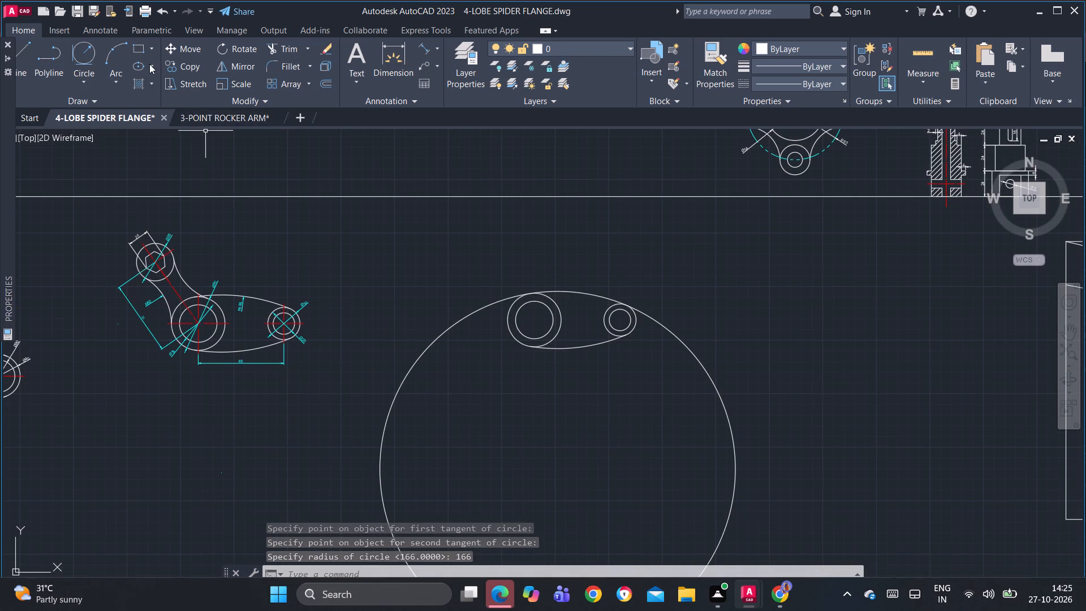
click(290, 53)
drag(460, 375, 442, 358)
click(356, 268)
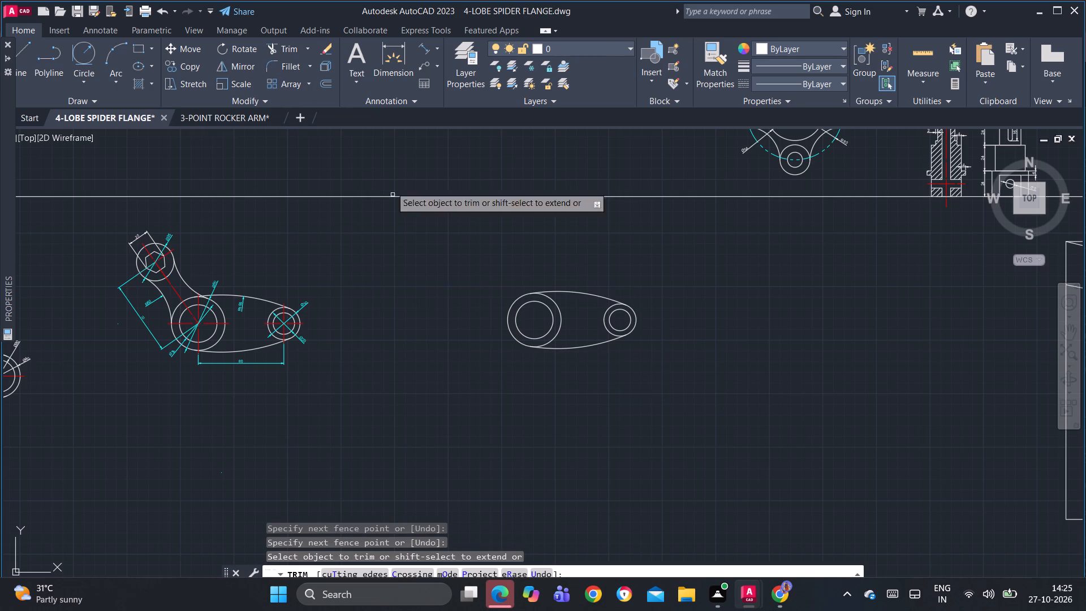
key(Escape)
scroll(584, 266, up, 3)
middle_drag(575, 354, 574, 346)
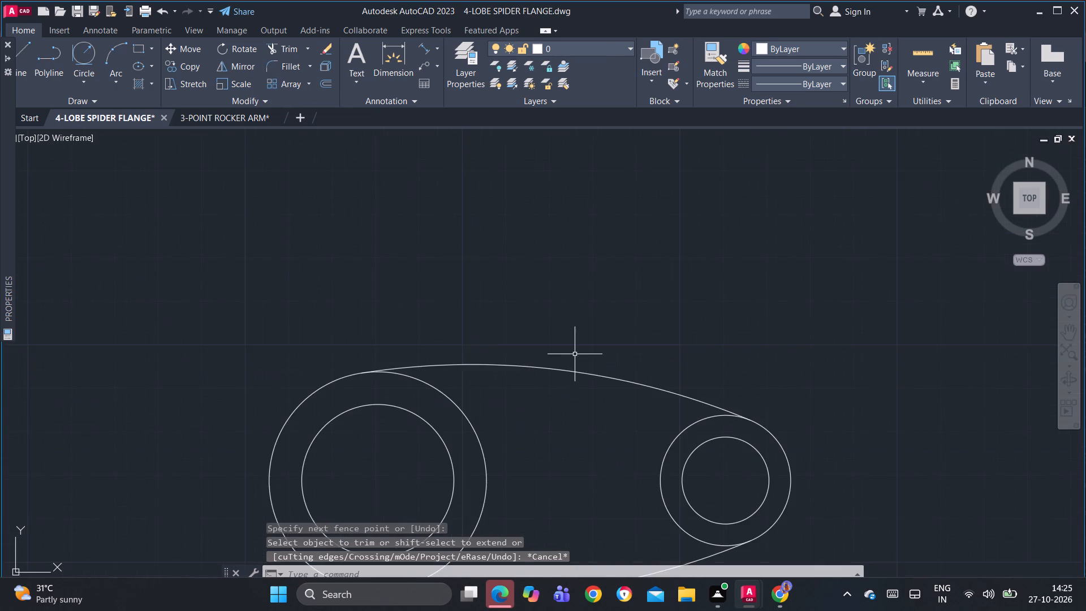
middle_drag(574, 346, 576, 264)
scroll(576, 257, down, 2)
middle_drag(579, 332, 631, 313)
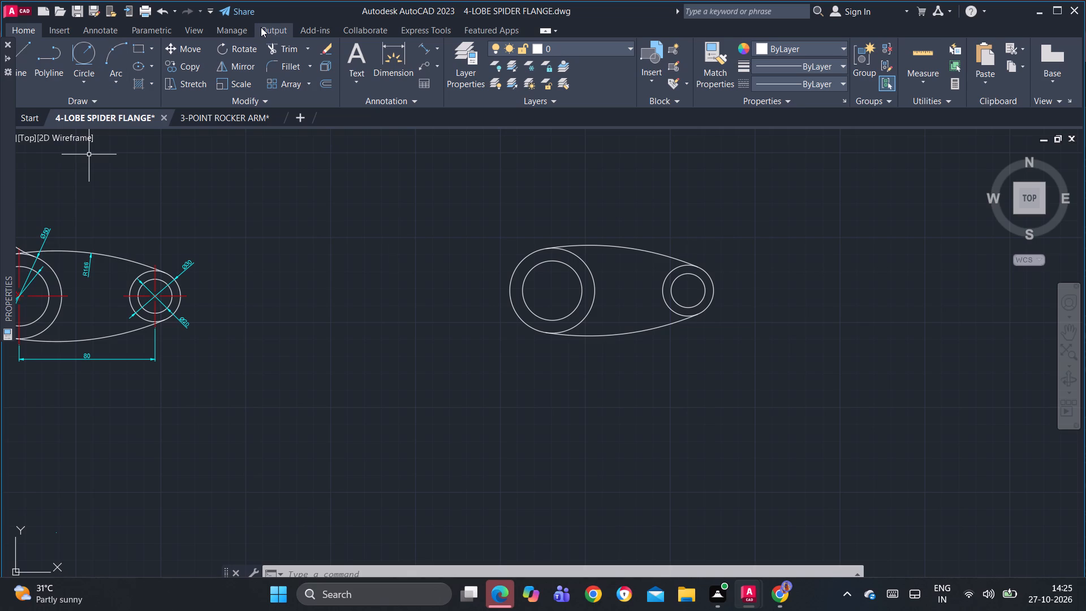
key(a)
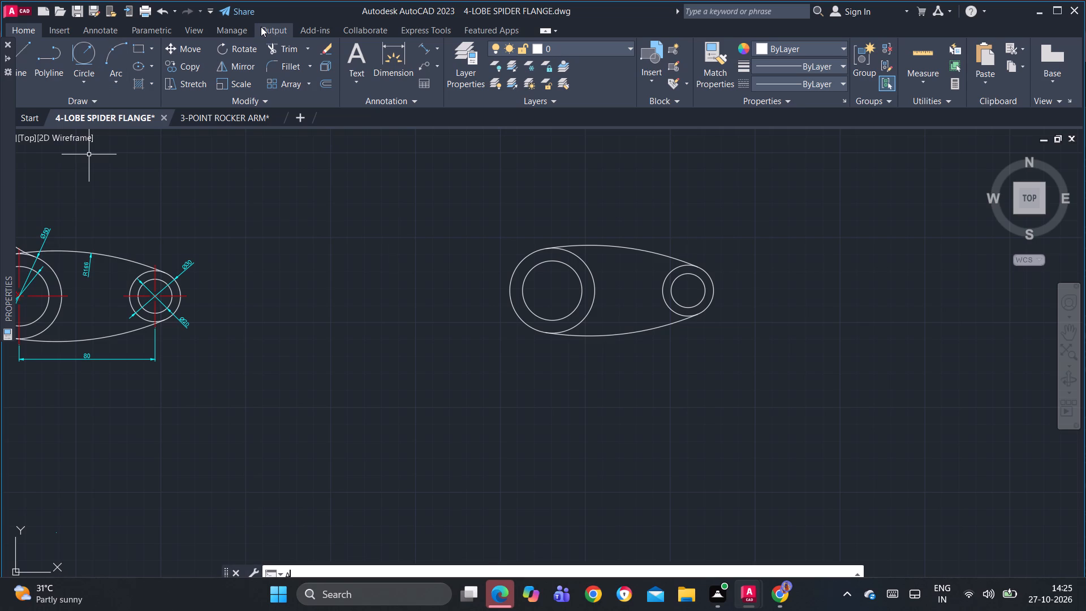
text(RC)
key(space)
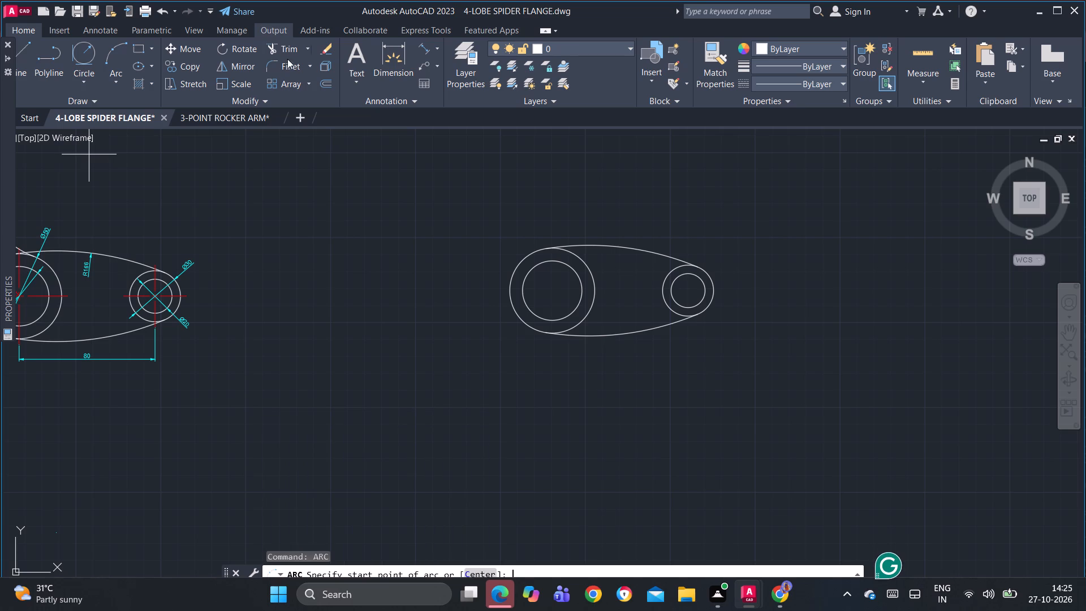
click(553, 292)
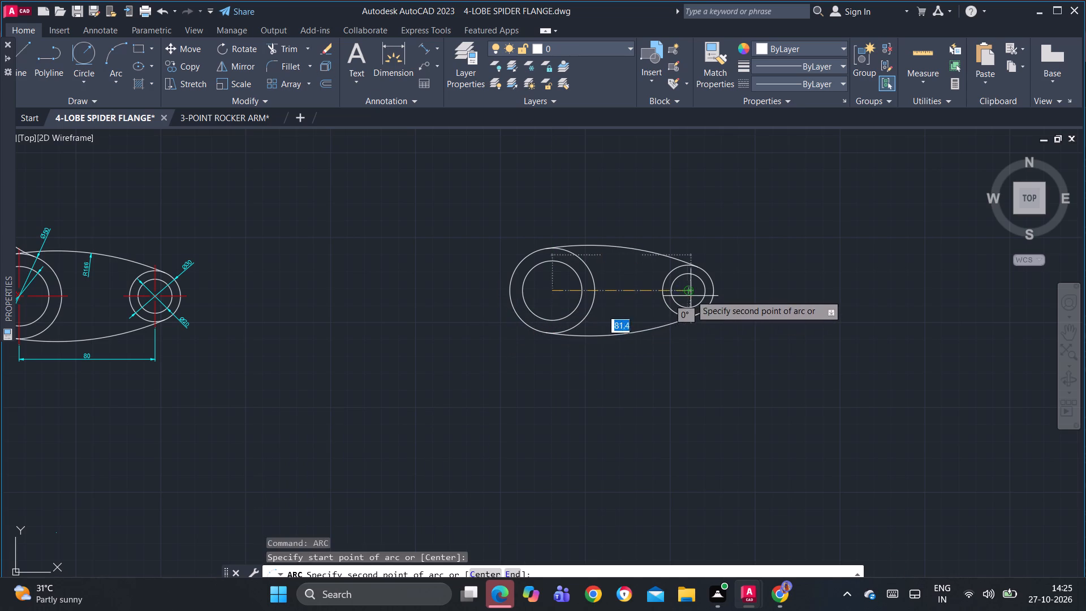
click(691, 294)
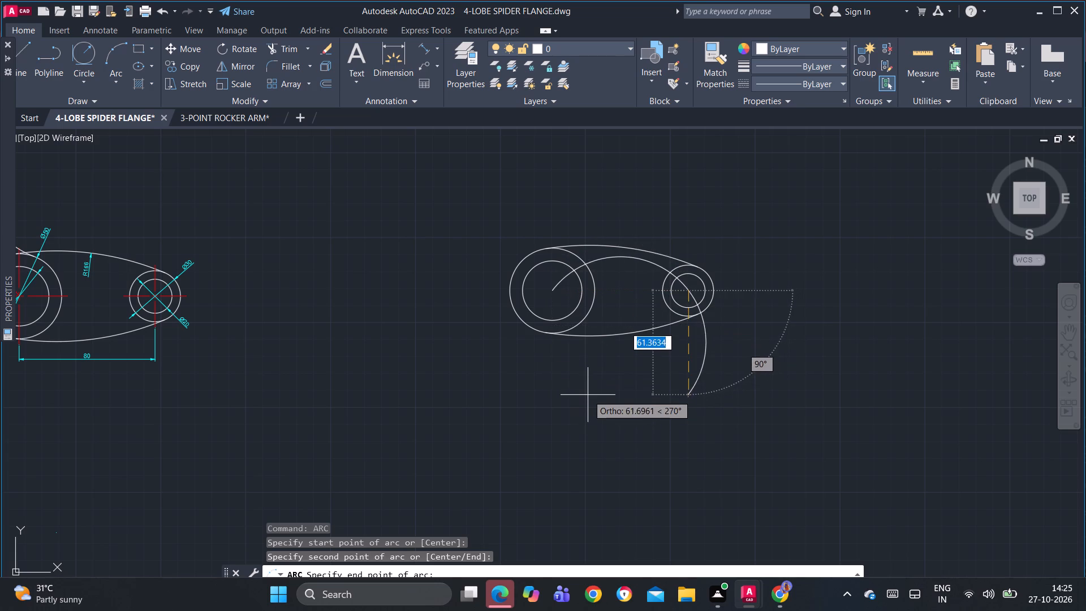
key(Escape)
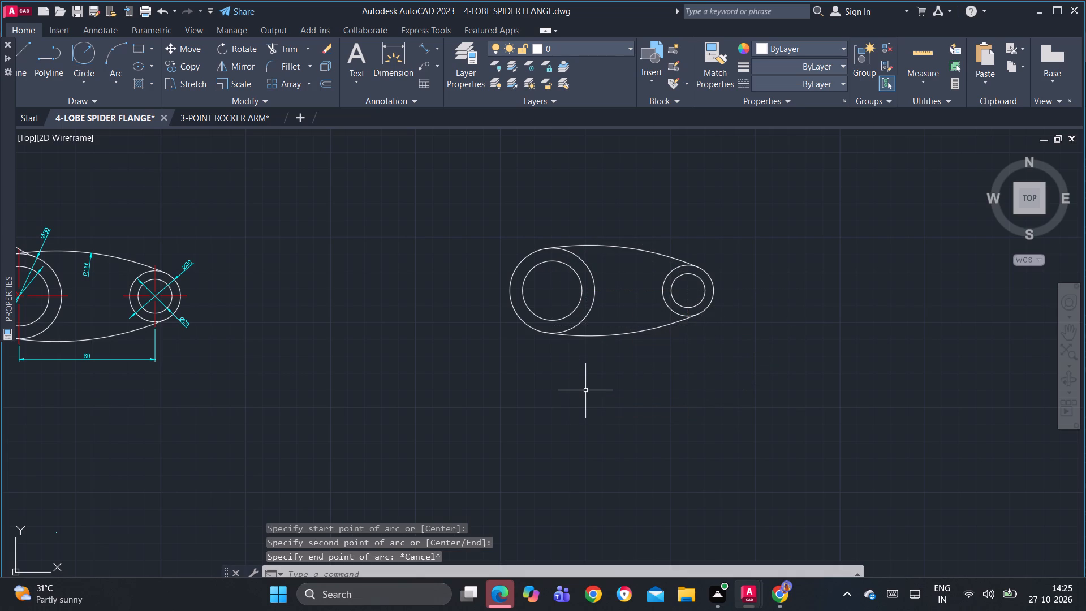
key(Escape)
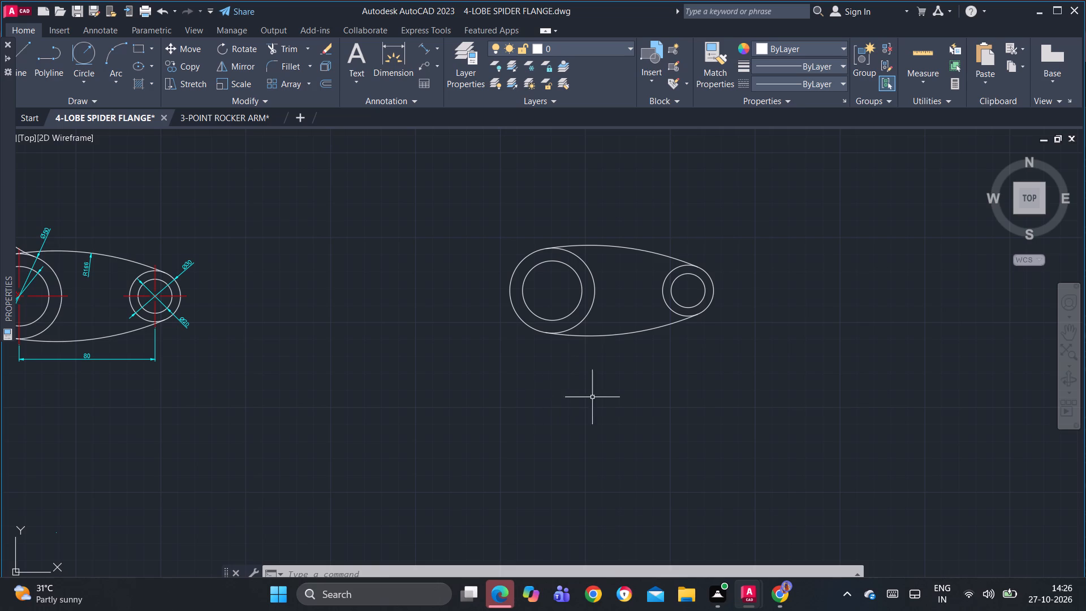
Examine the reference rocker arm's angled upper arm and its dimensions against the redrawn horizontal arm.
middle_drag(721, 403, 784, 410)
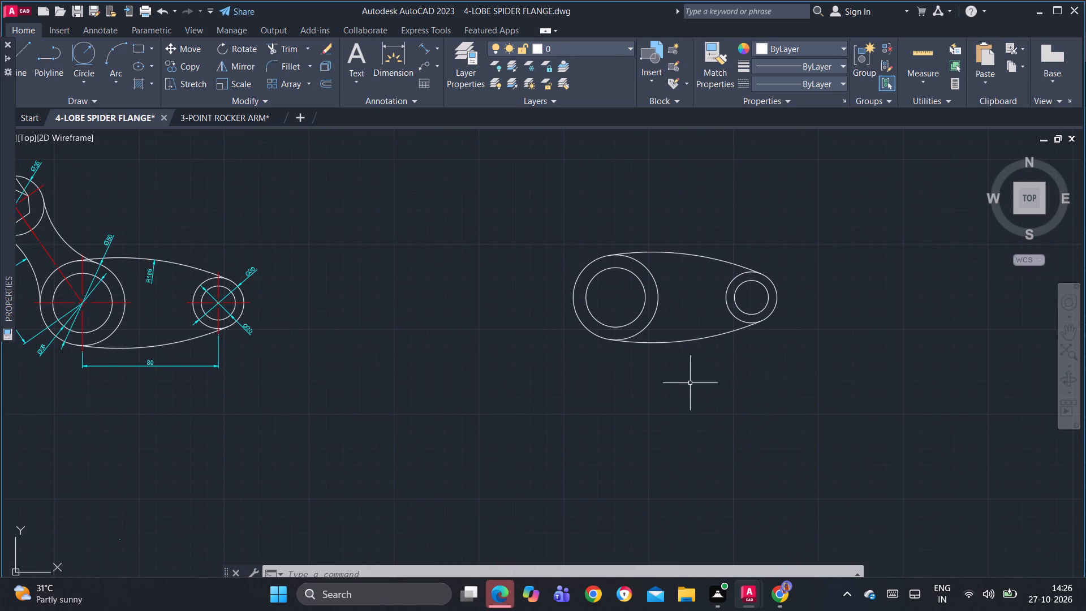
middle_drag(628, 402, 665, 401)
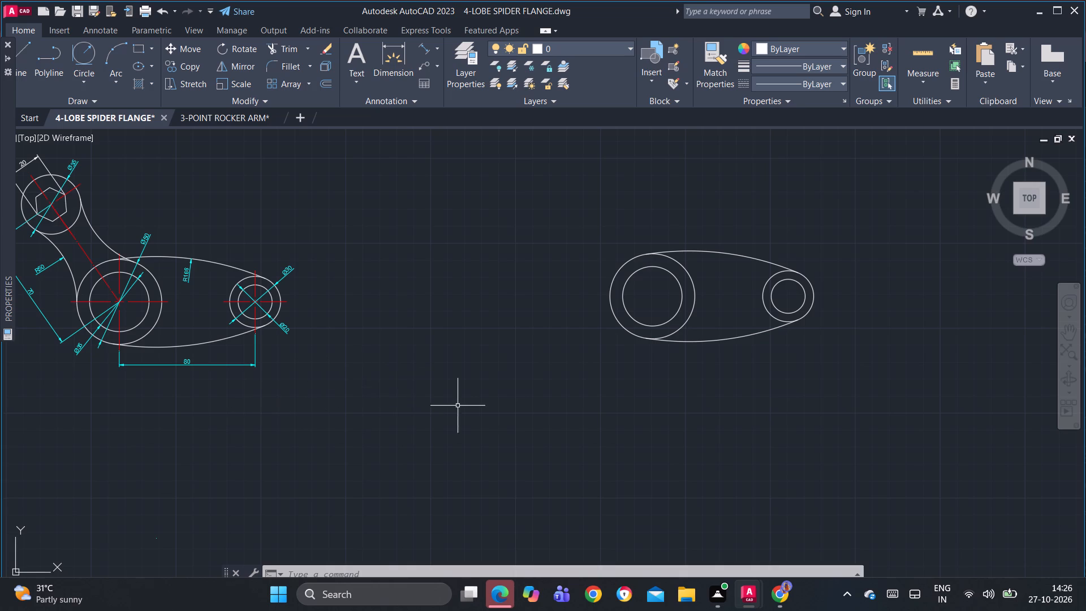
middle_drag(600, 428, 471, 438)
scroll(497, 372, down, 1)
middle_drag(490, 384, 464, 419)
scroll(488, 356, up, 1)
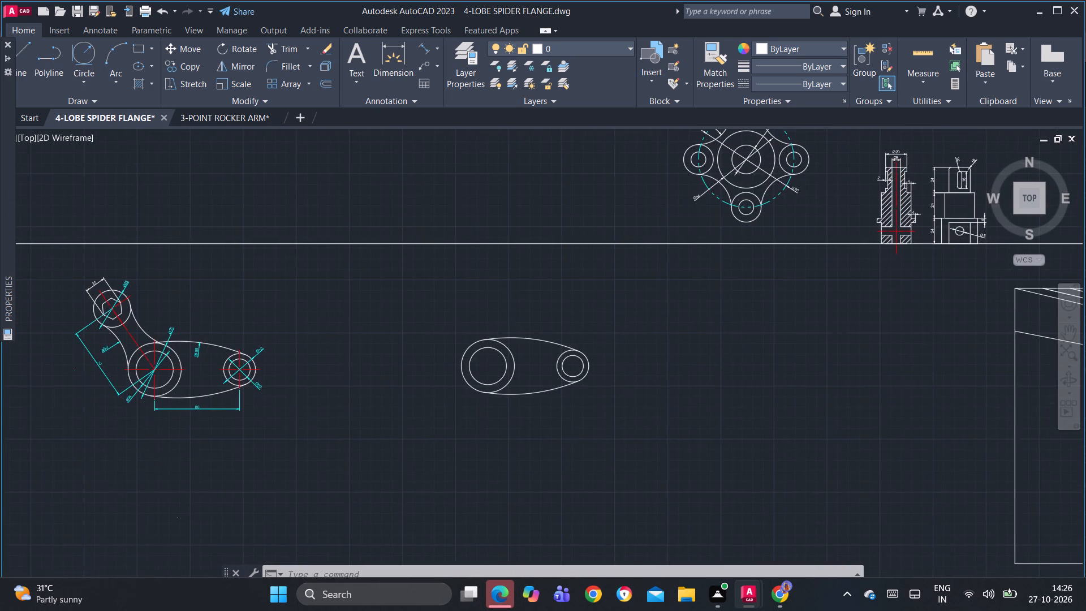
scroll(488, 356, up, 1)
scroll(481, 353, down, 1)
middle_drag(473, 354, 335, 377)
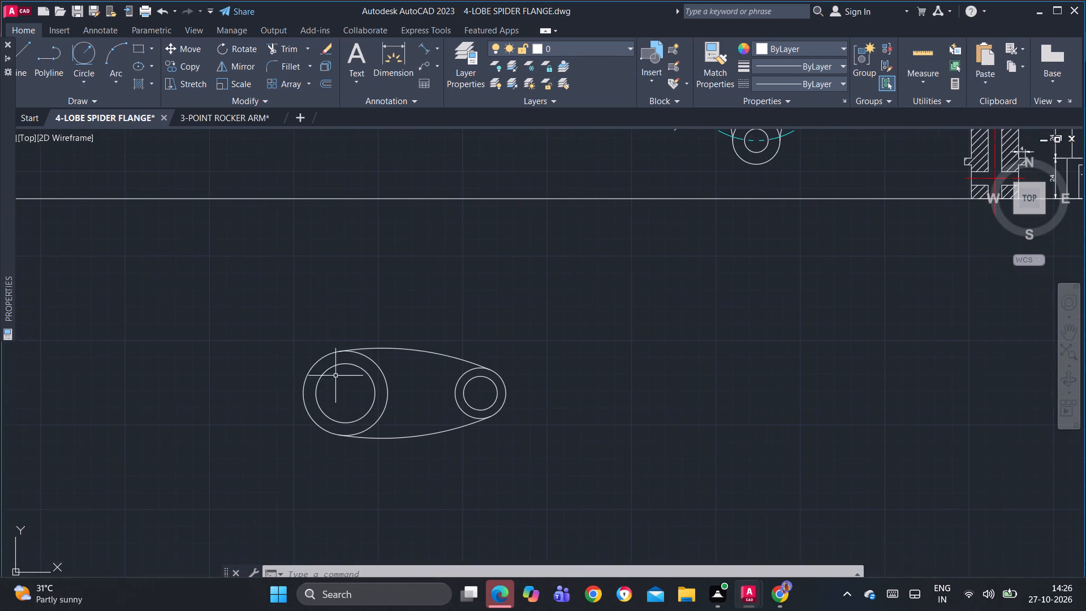
middle_drag(405, 306, 595, 336)
middle_drag(432, 341, 499, 307)
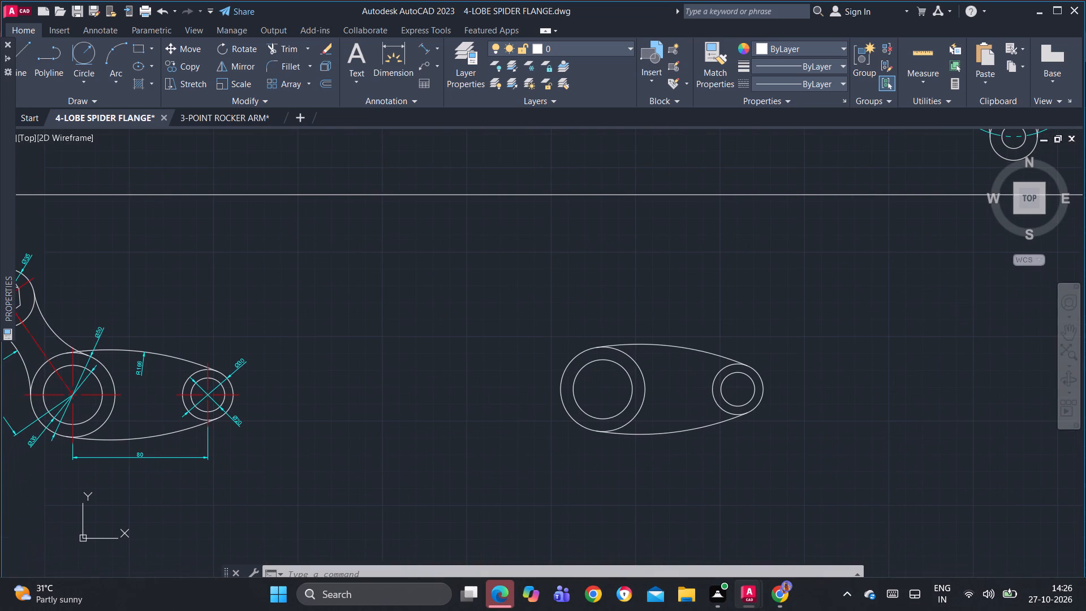
middle_drag(453, 342, 493, 367)
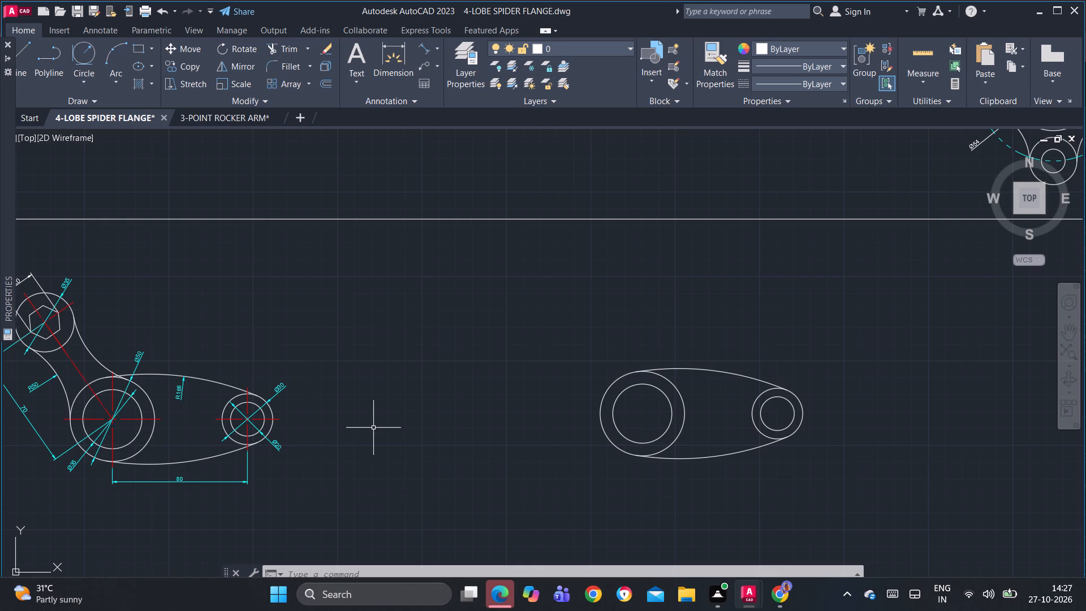
Draw a vertical line 70 long upward from the centre of the redrawn hub circles.
key(l)
key(space)
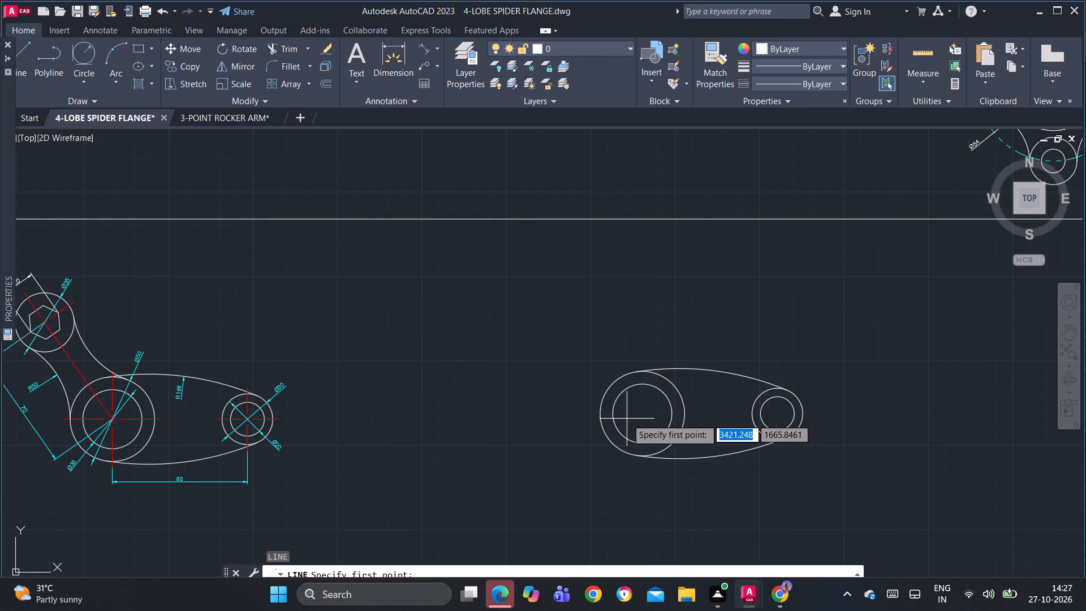
click(641, 416)
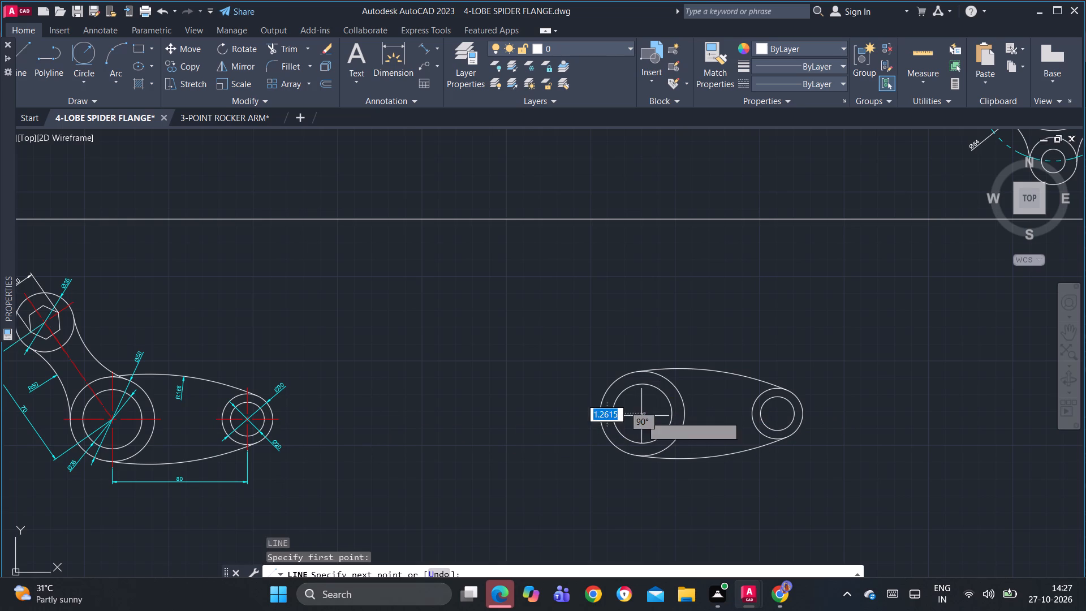
key(7)
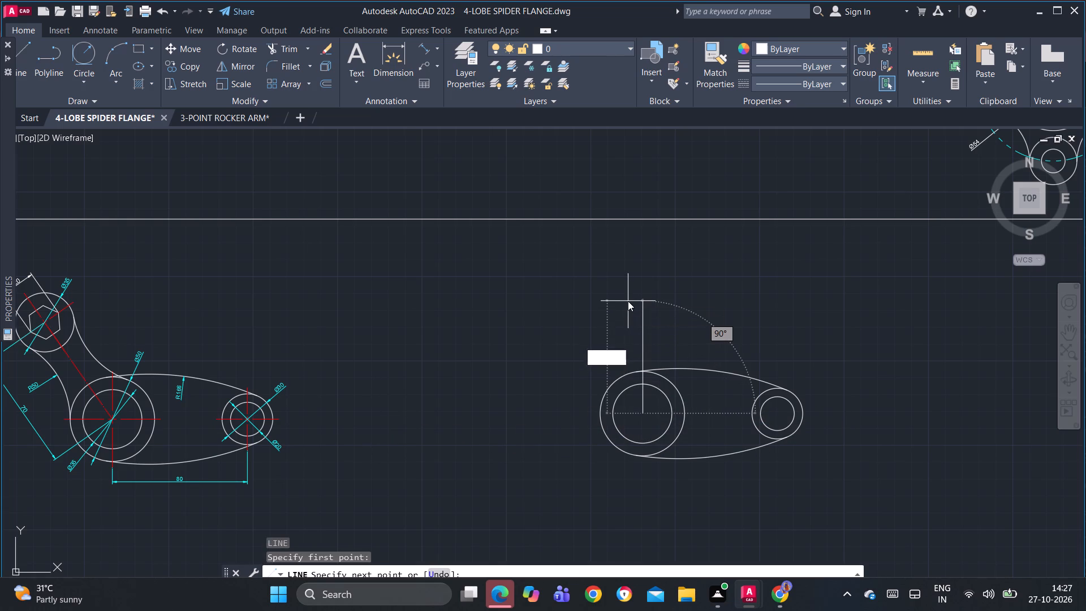
key(0)
key(Return)
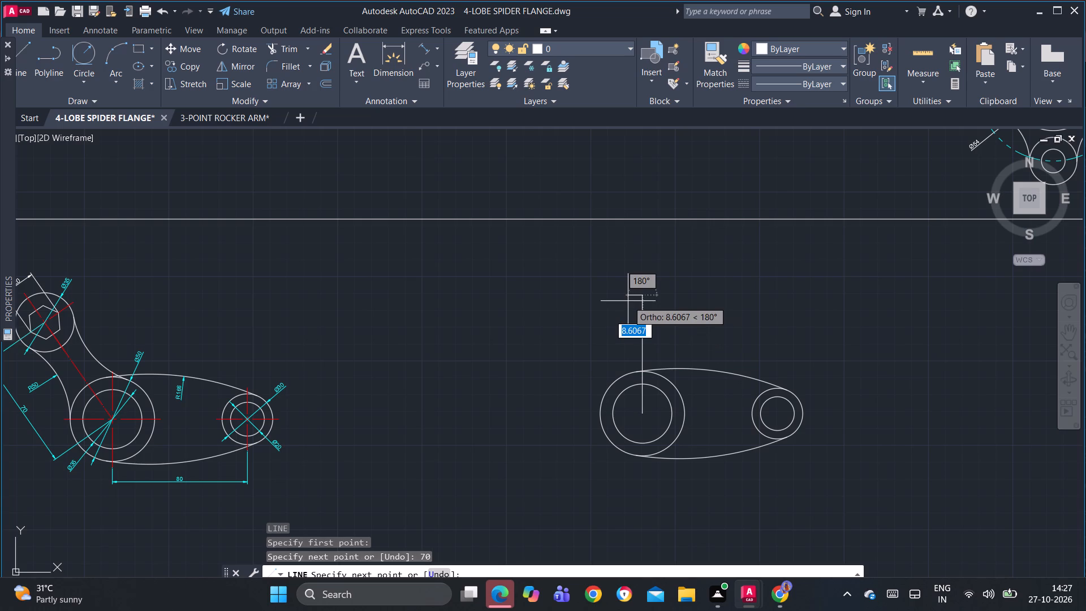
key(Escape)
Rotate the vertical line by 35 degrees about the hub centre.
drag(689, 321, 681, 321)
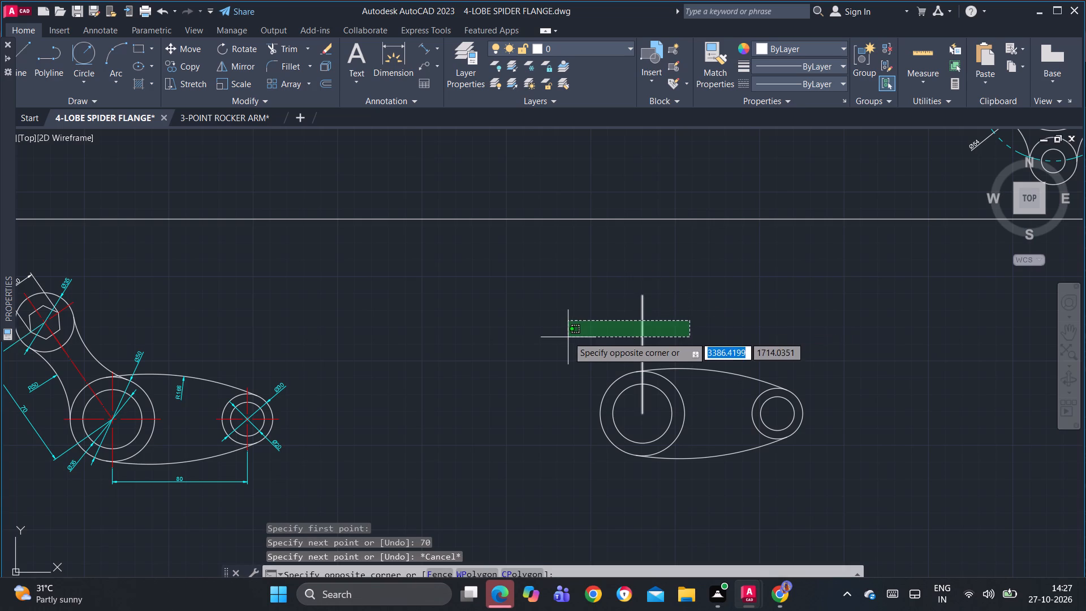
click(567, 332)
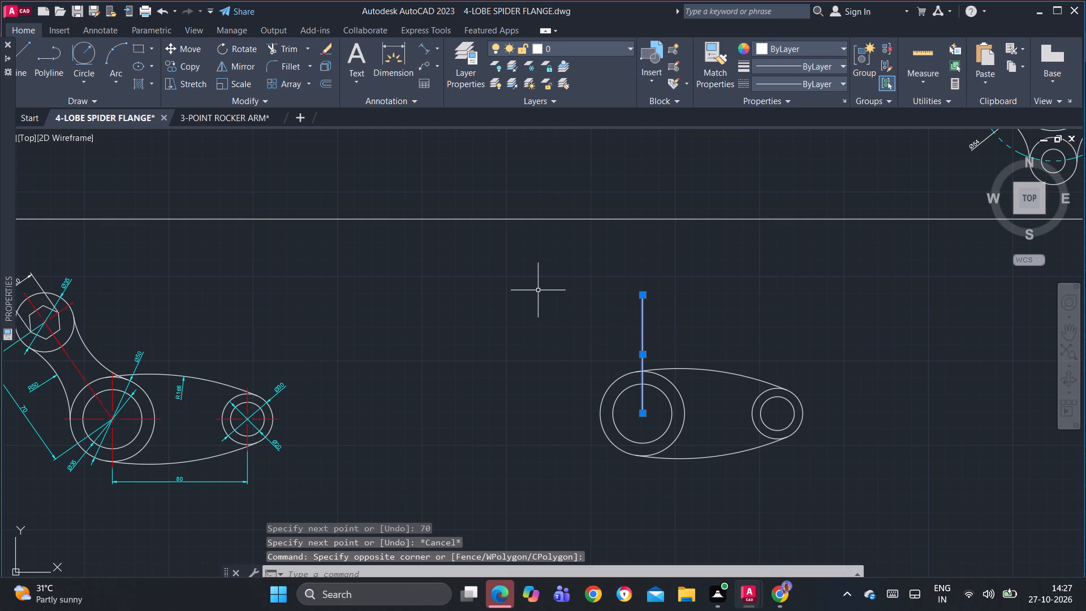
key(r)
key(o)
key(space)
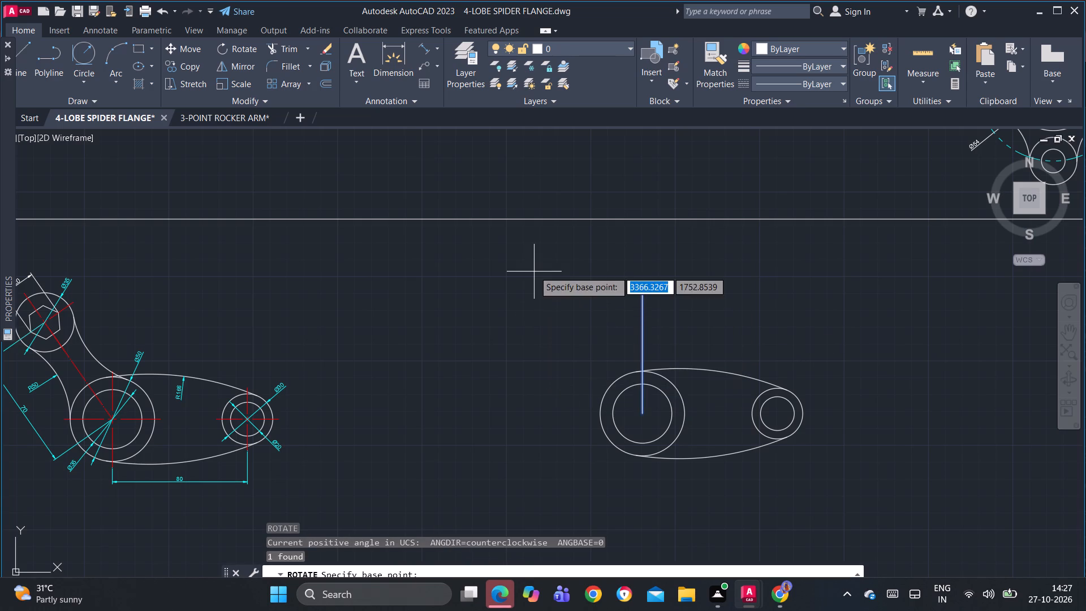
click(641, 414)
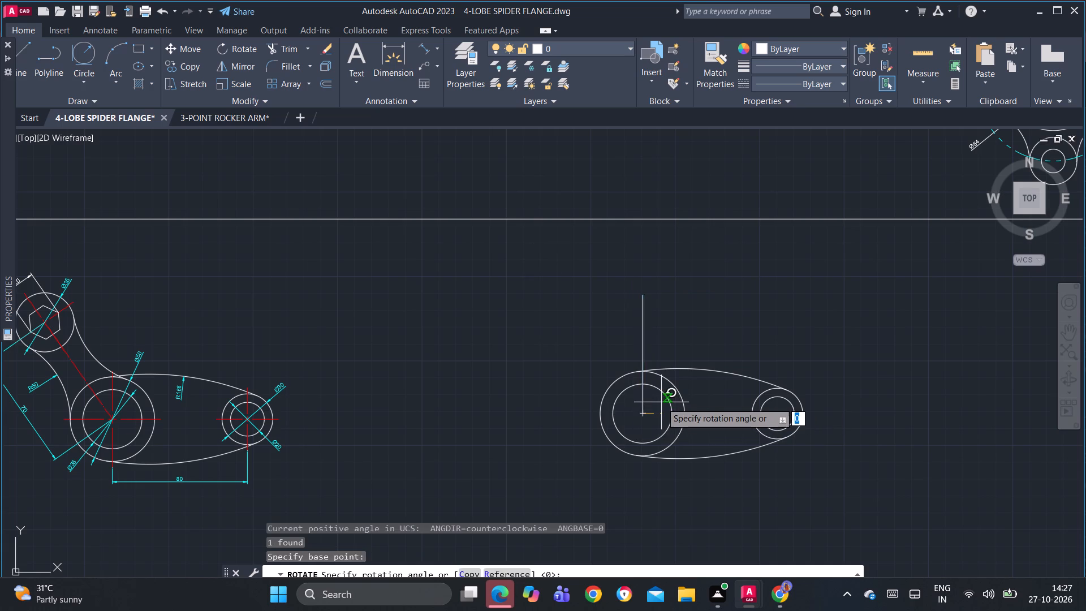
text(35)
key(Return)
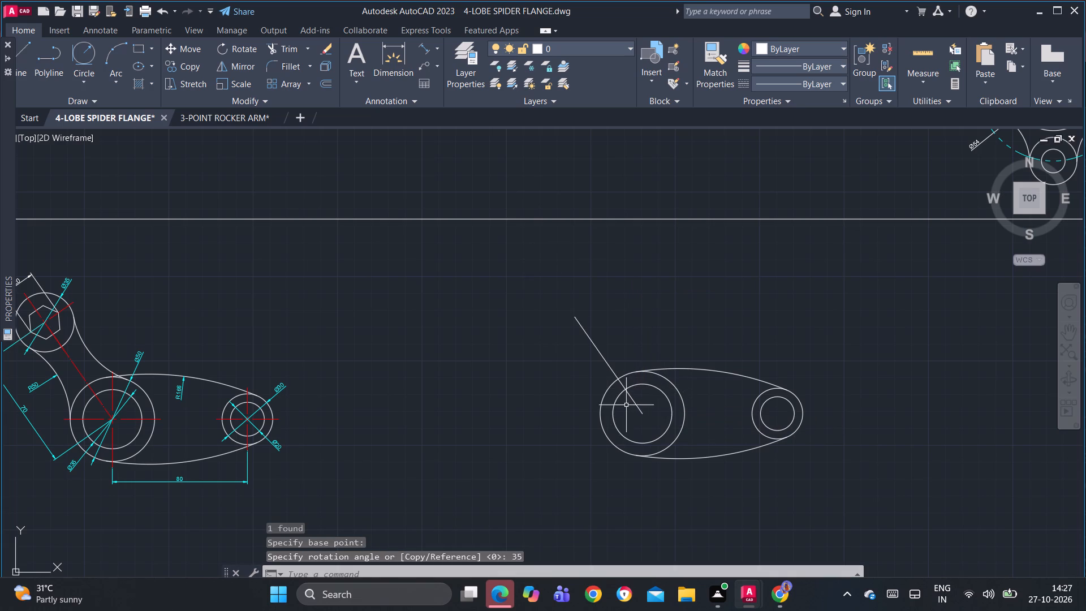
Draw a circle of diameter 35 centred on the upper end of the angled line.
middle_drag(623, 414, 732, 477)
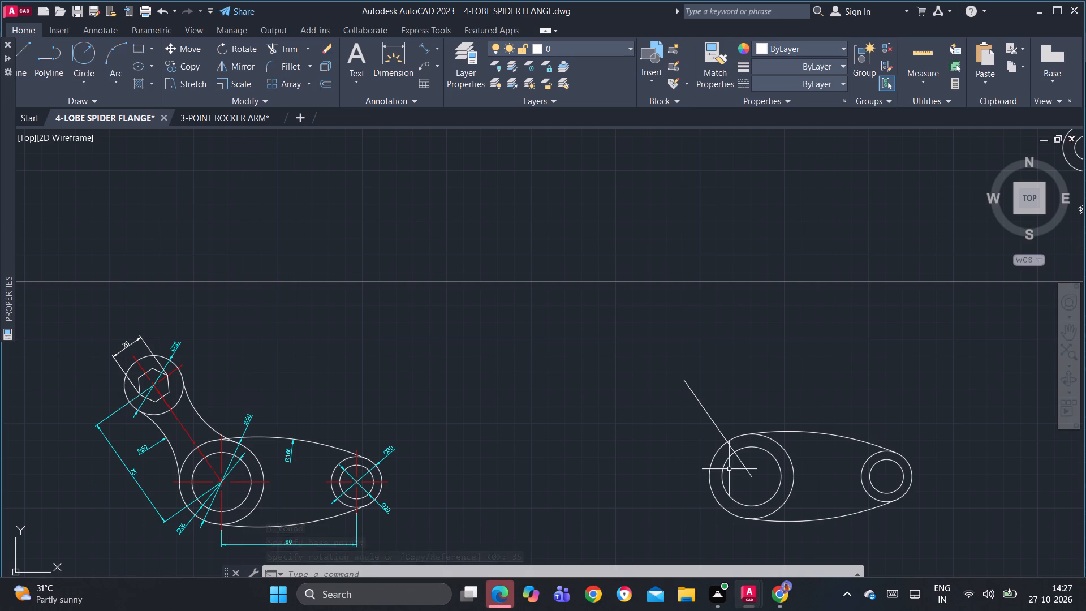
middle_drag(712, 463, 670, 451)
middle_drag(572, 469, 567, 444)
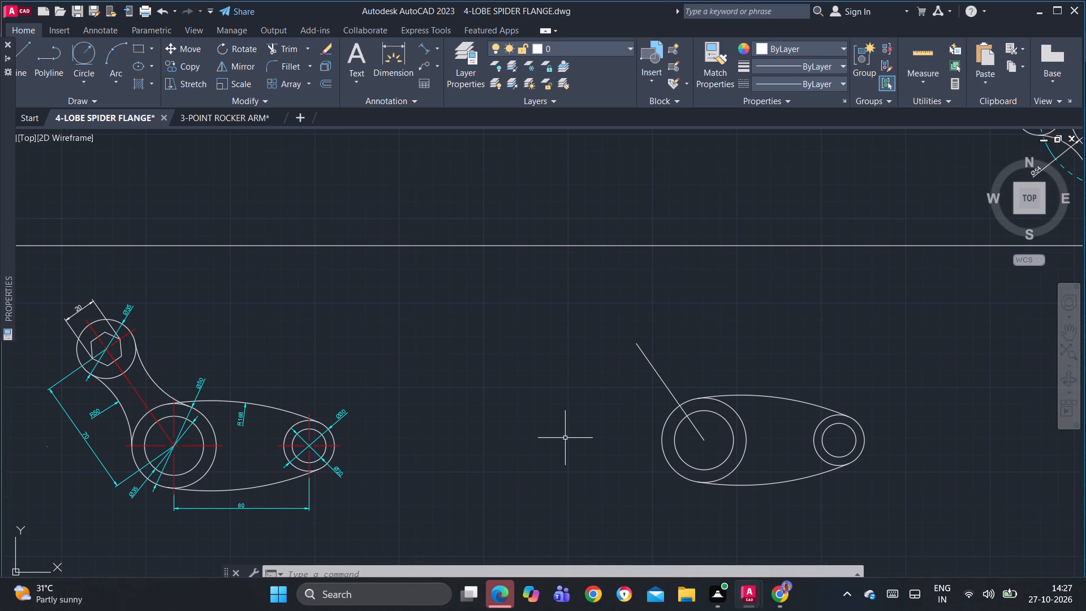
click(84, 78)
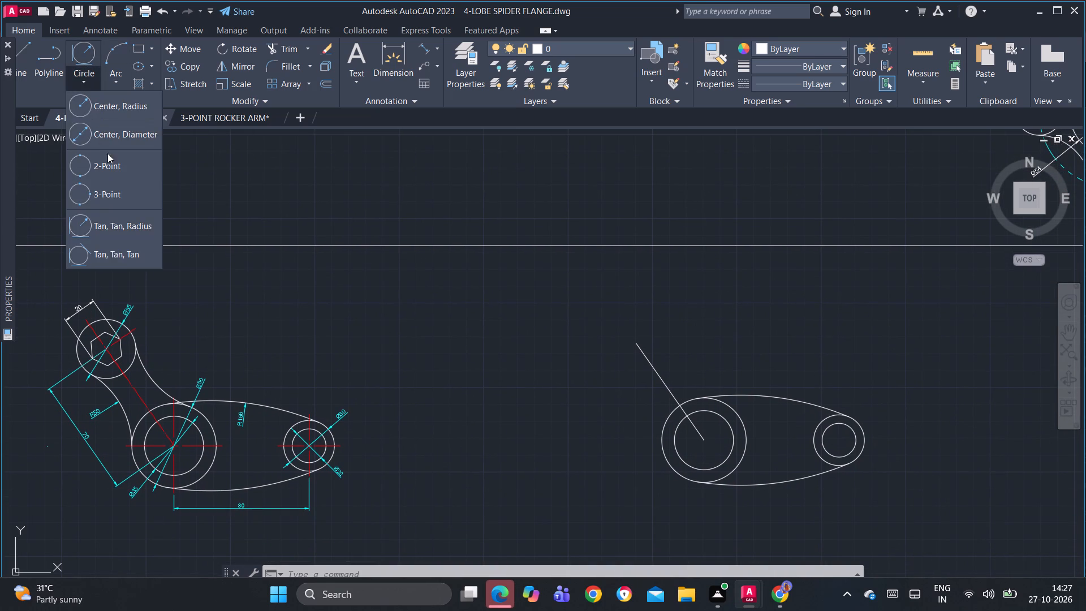
click(131, 131)
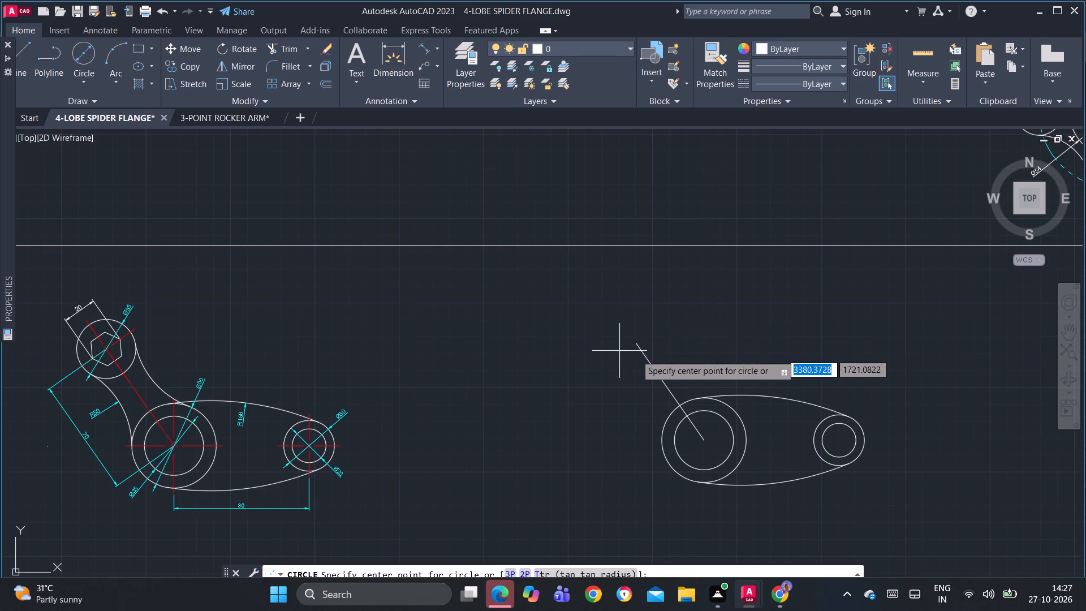
click(636, 344)
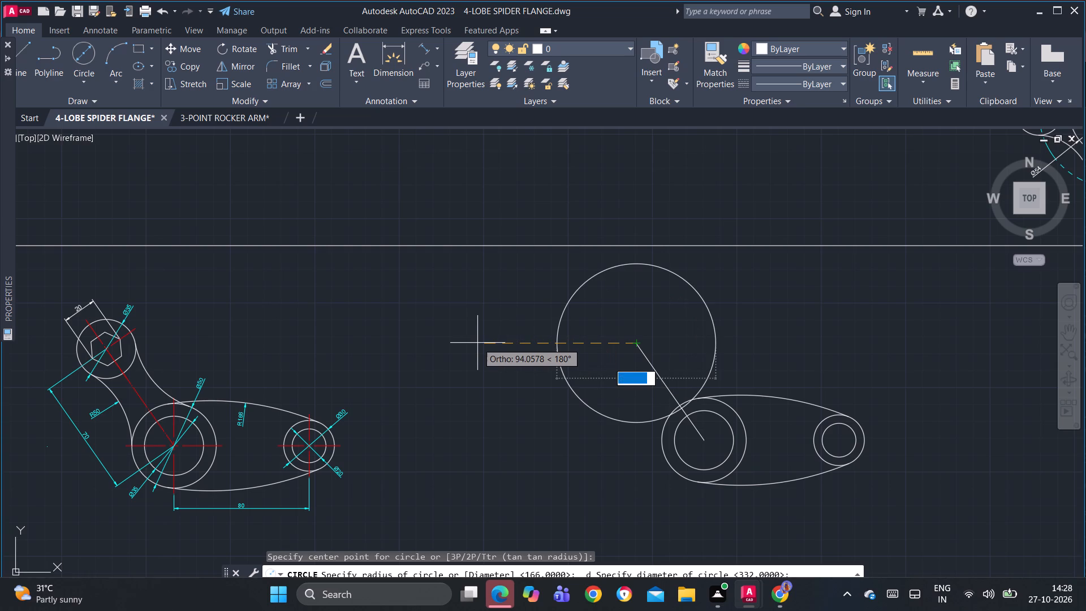
text(35)
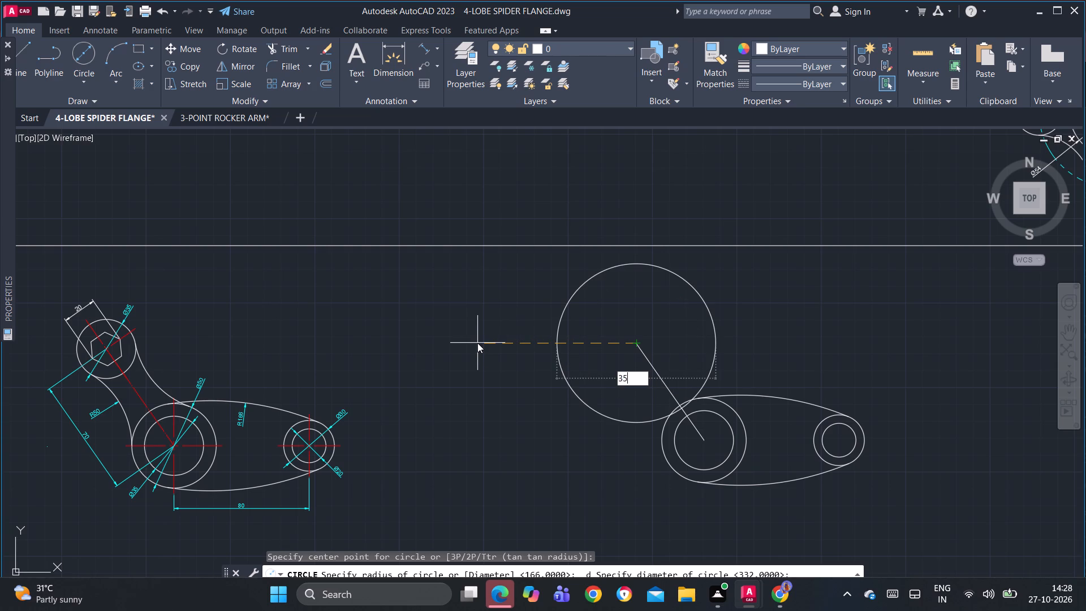
key(Return)
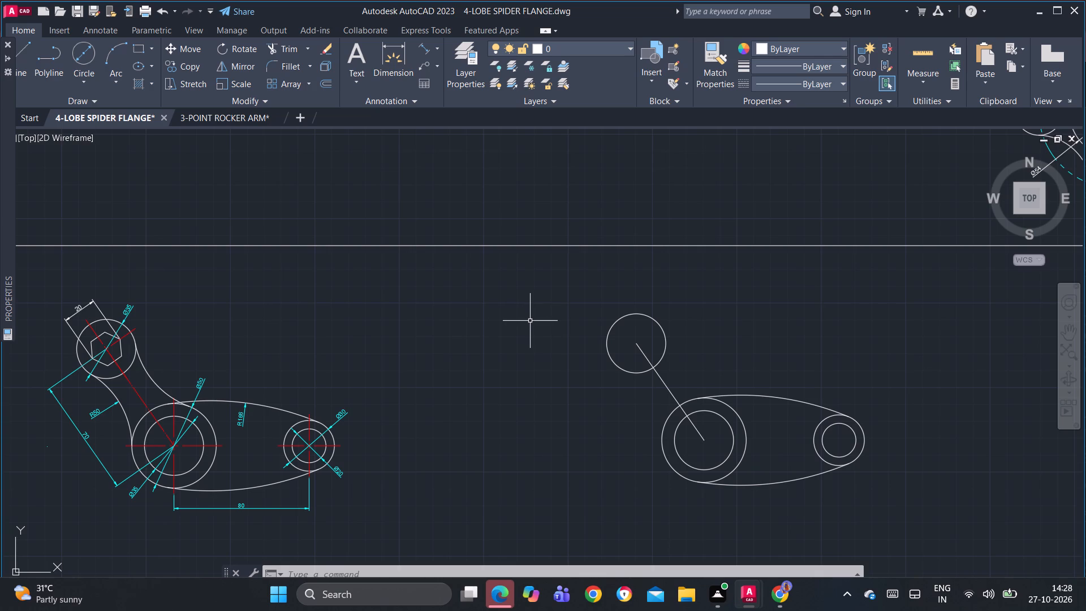
Copy the tilted centre mark from the reference's hexagon-end circle to the centre of the redrawn arm's upper end circle.
middle_drag(703, 344, 649, 335)
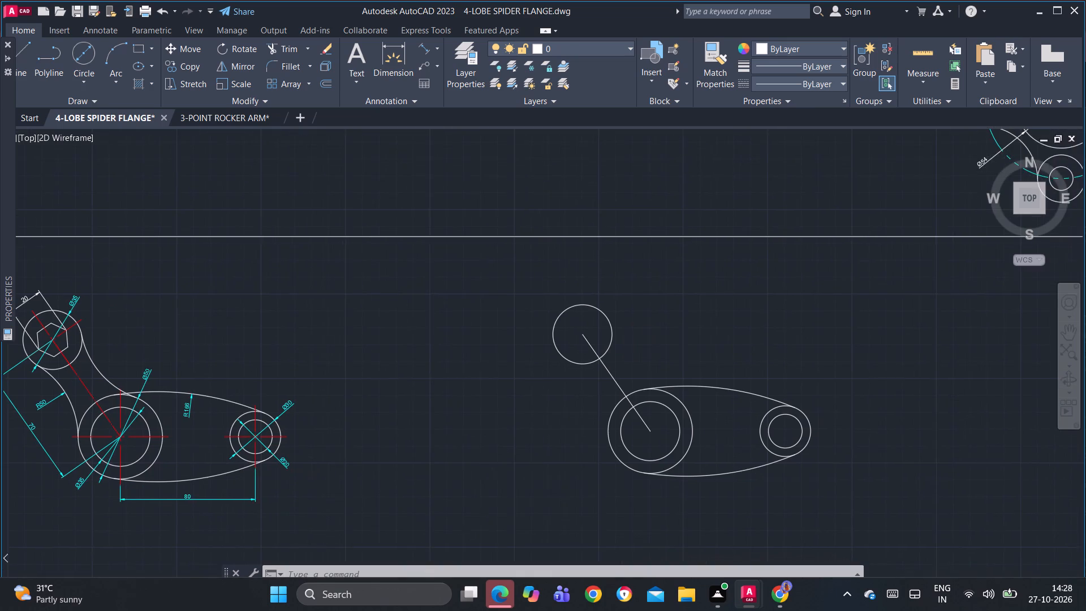
middle_drag(649, 335, 749, 346)
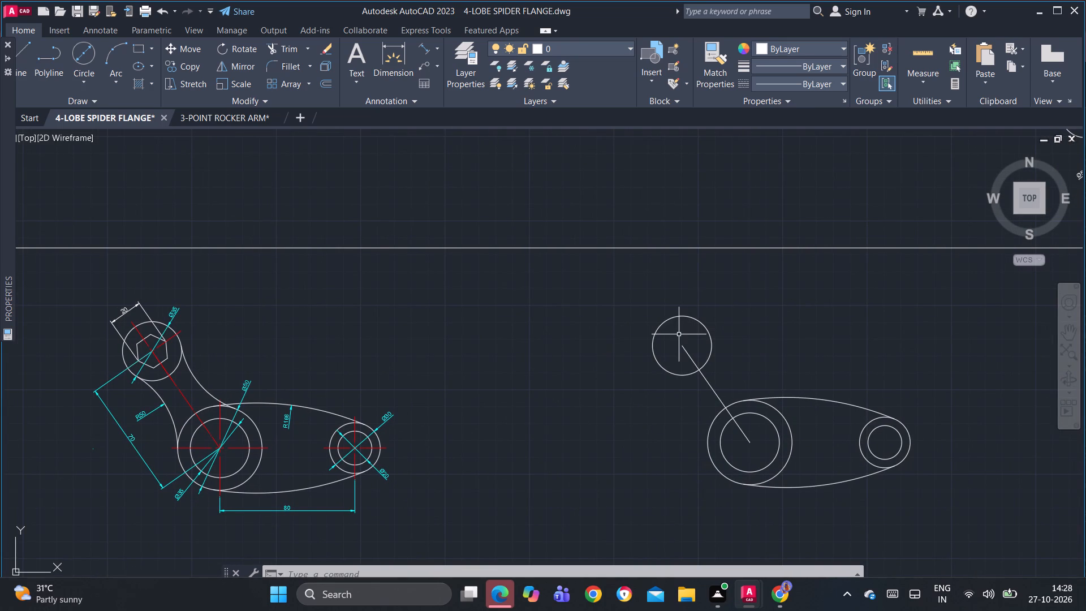
scroll(180, 333, up, 3)
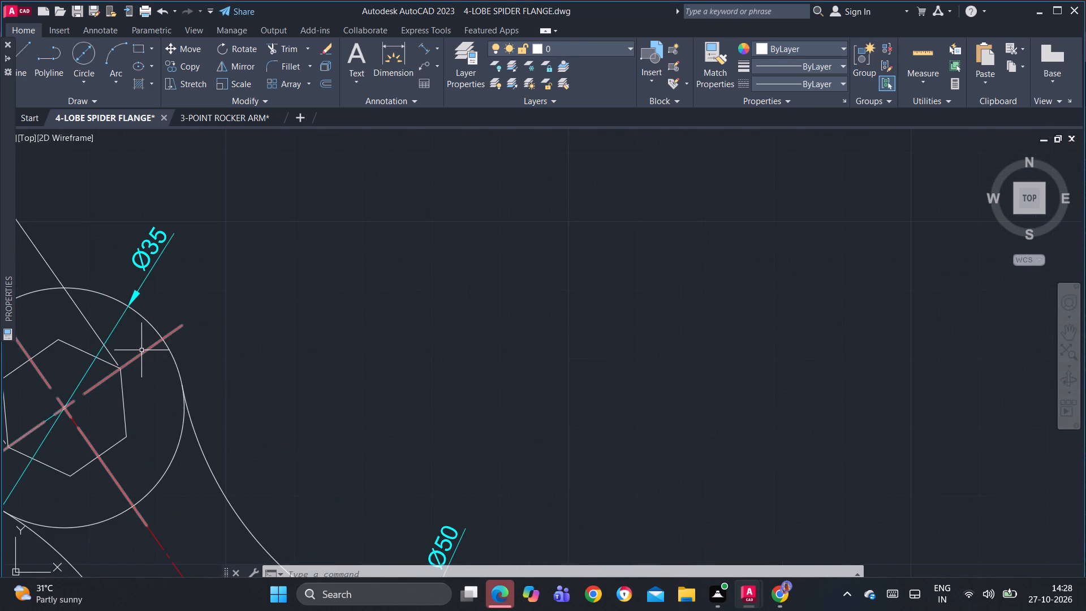
click(136, 353)
click(146, 364)
drag(150, 360, 146, 349)
click(140, 341)
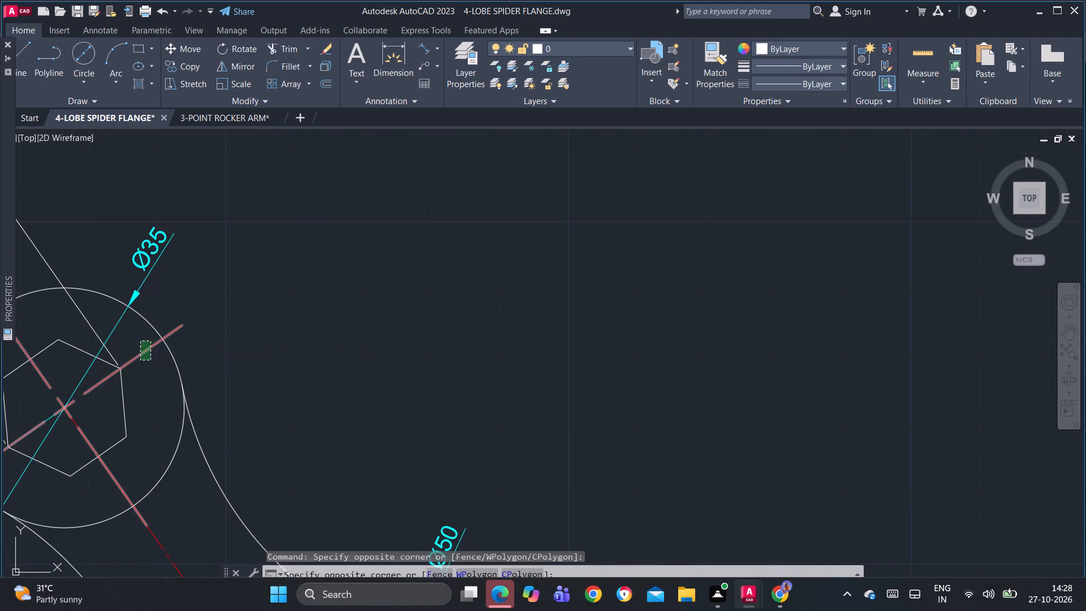
scroll(164, 343, down, 4)
middle_drag(349, 388, 324, 386)
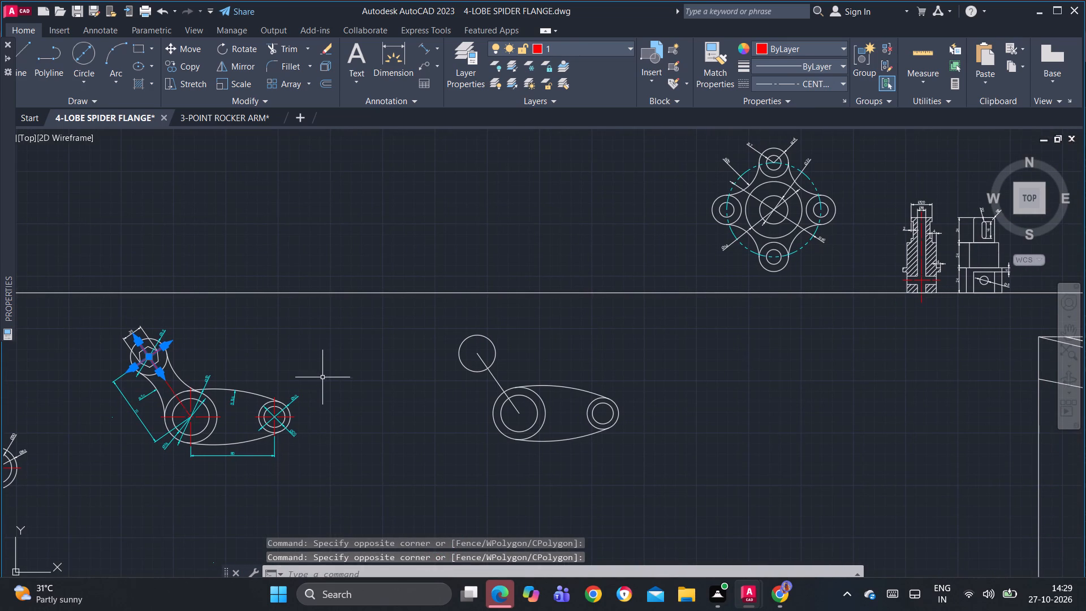
key(c)
key(o)
key(space)
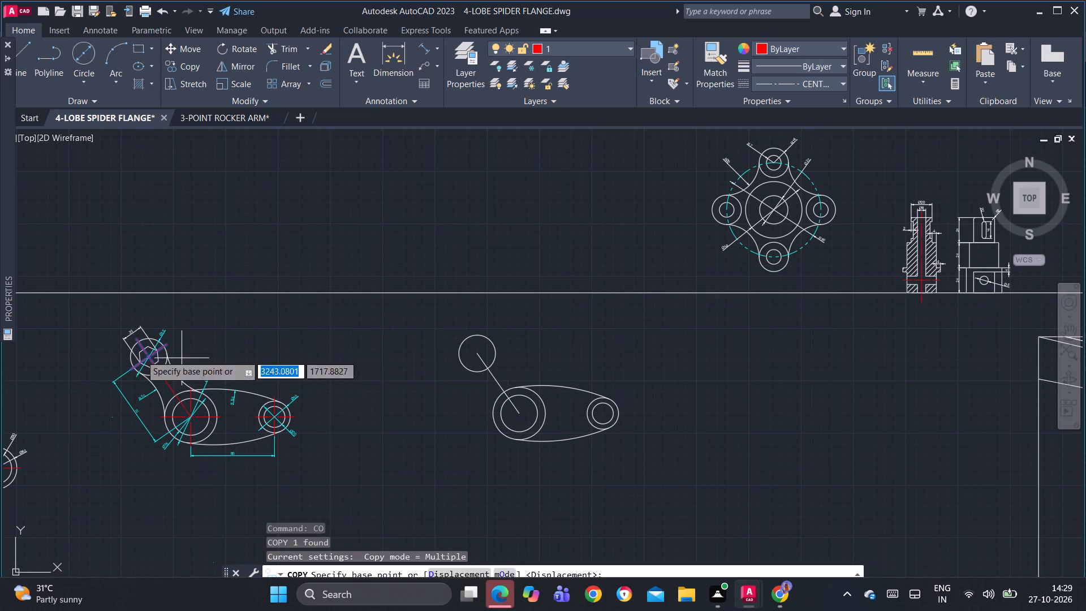
scroll(80, 360, up, 4)
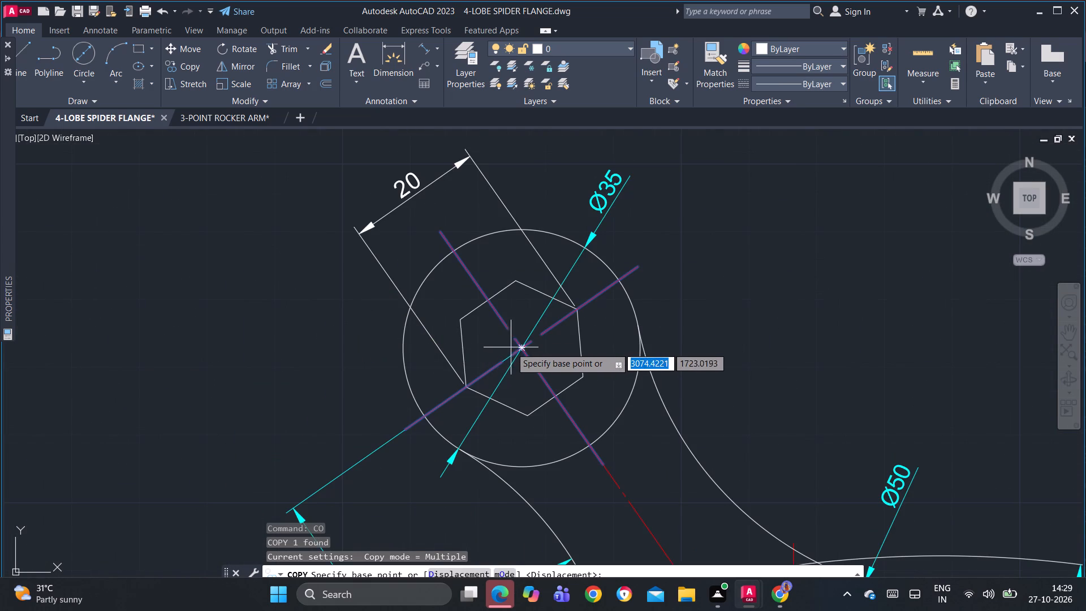
click(520, 348)
scroll(637, 350, down, 2)
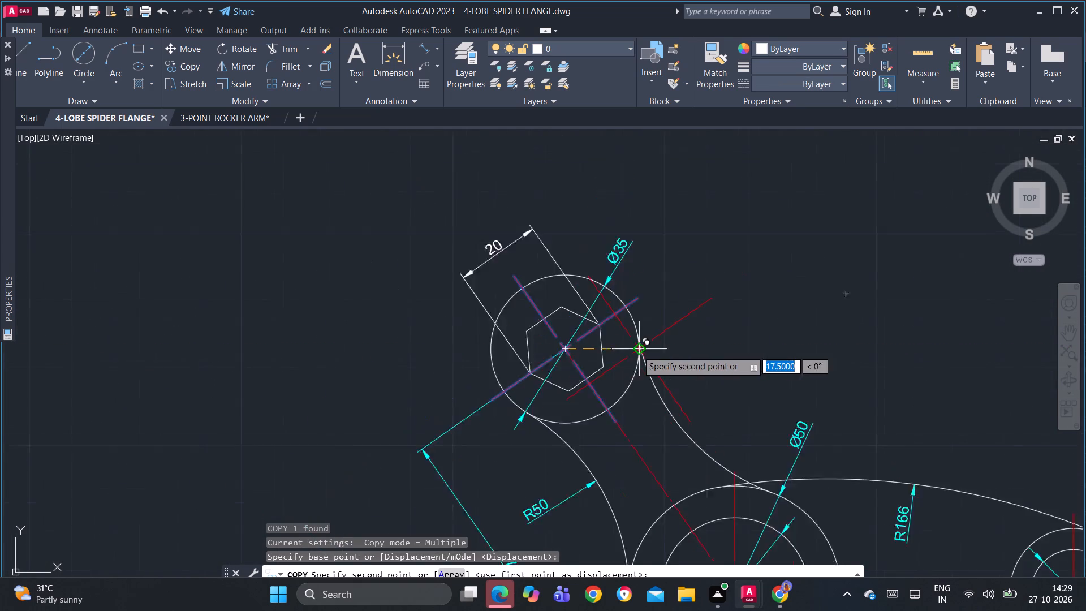
middle_drag(678, 349, 374, 317)
scroll(673, 319, up, 3)
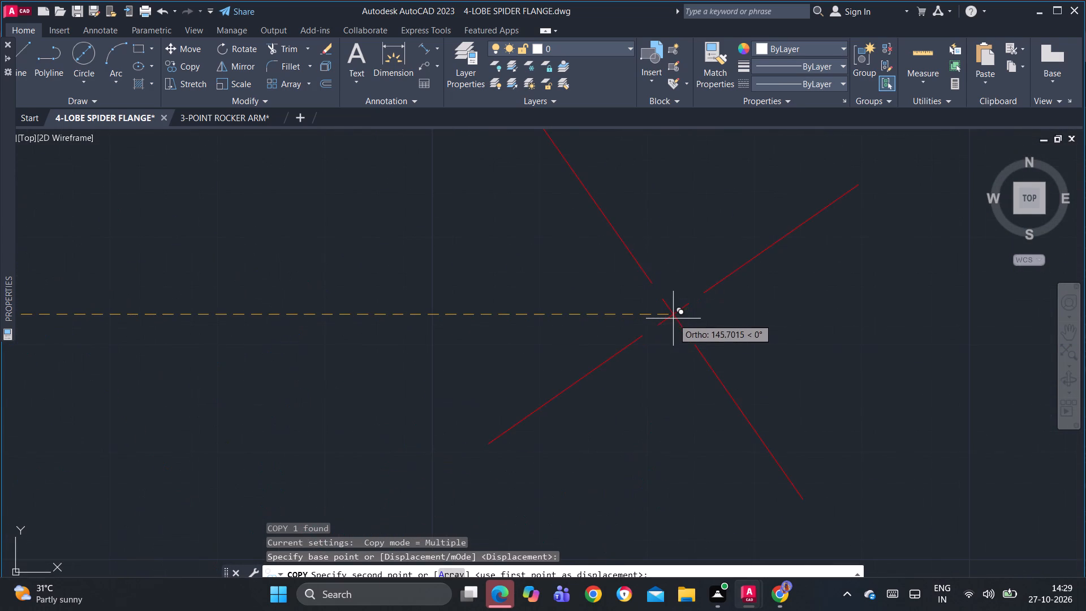
middle_drag(753, 337, 318, 312)
scroll(467, 315, down, 5)
middle_drag(579, 326, 494, 329)
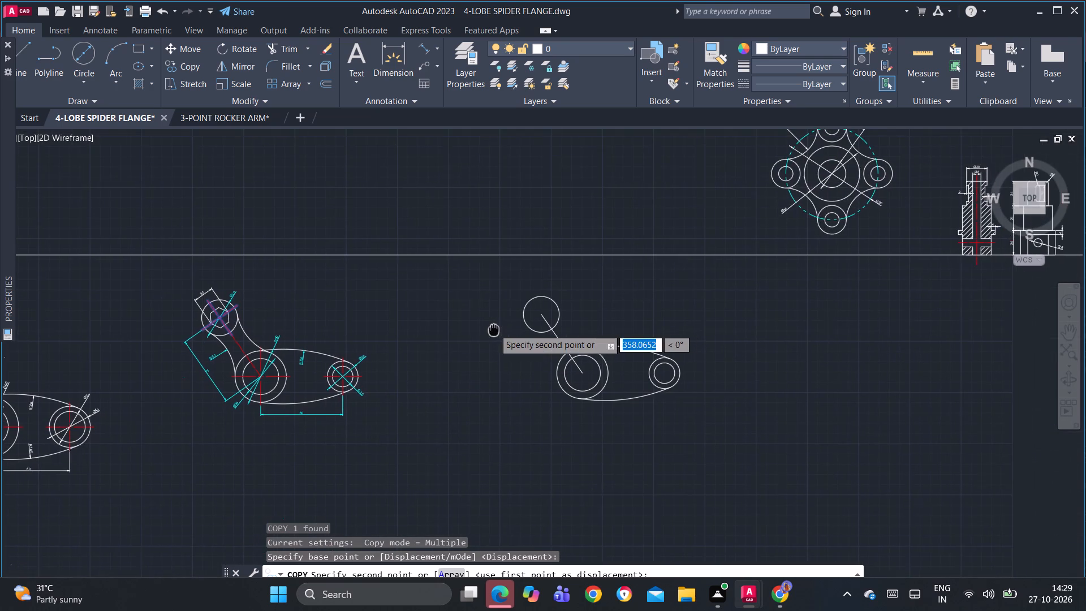
middle_drag(494, 329, 493, 329)
scroll(541, 317, up, 4)
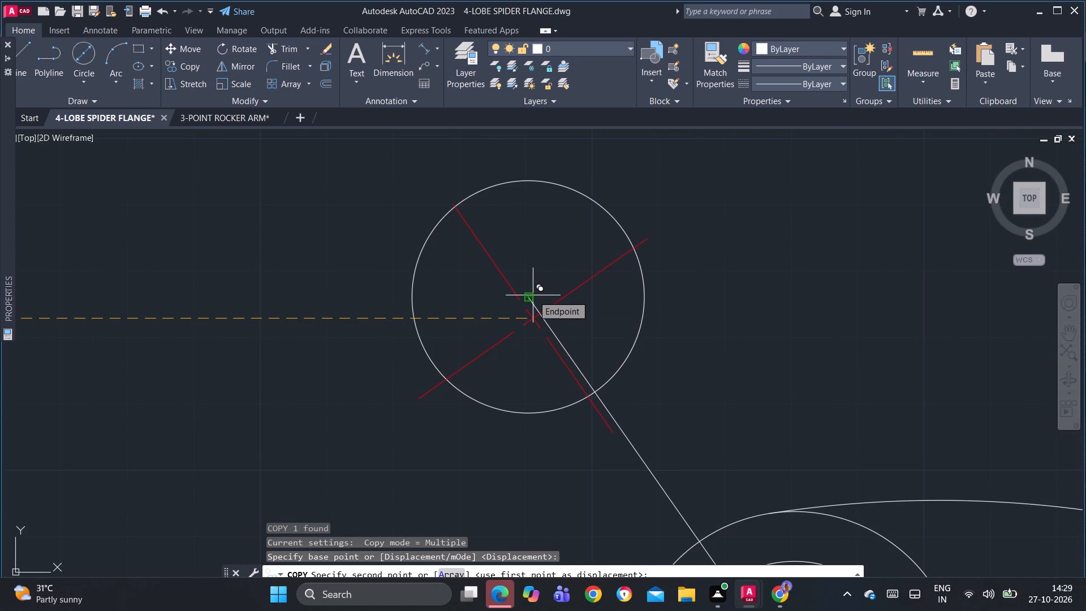
key(F8)
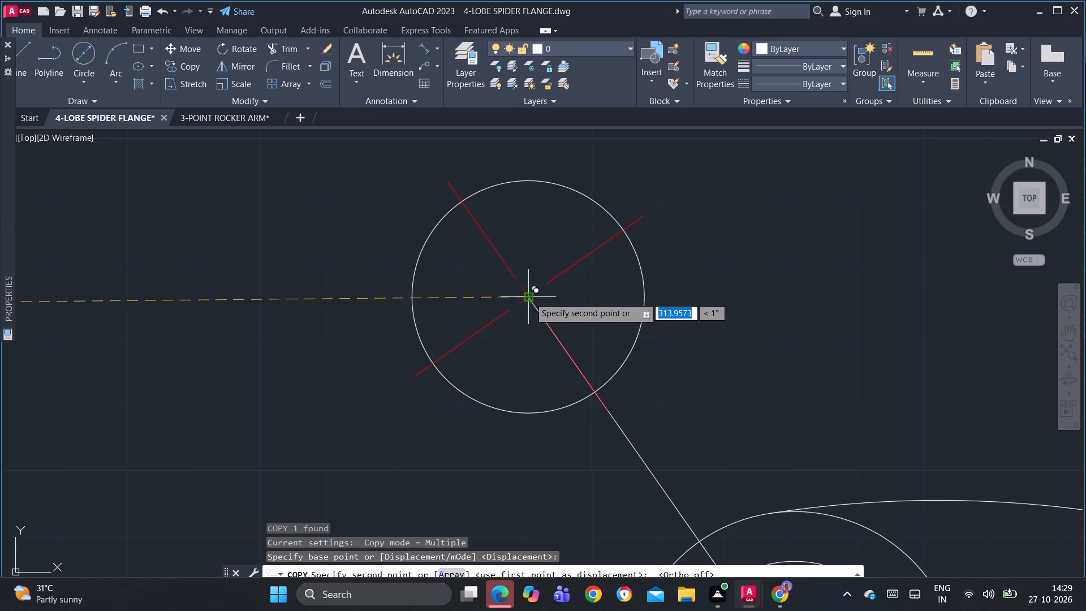
click(530, 296)
key(Escape)
Draw a six-sided polygon inscribed in a circle of radius 10, centred on the redrawn arm's upper end circle.
scroll(484, 313, down, 1)
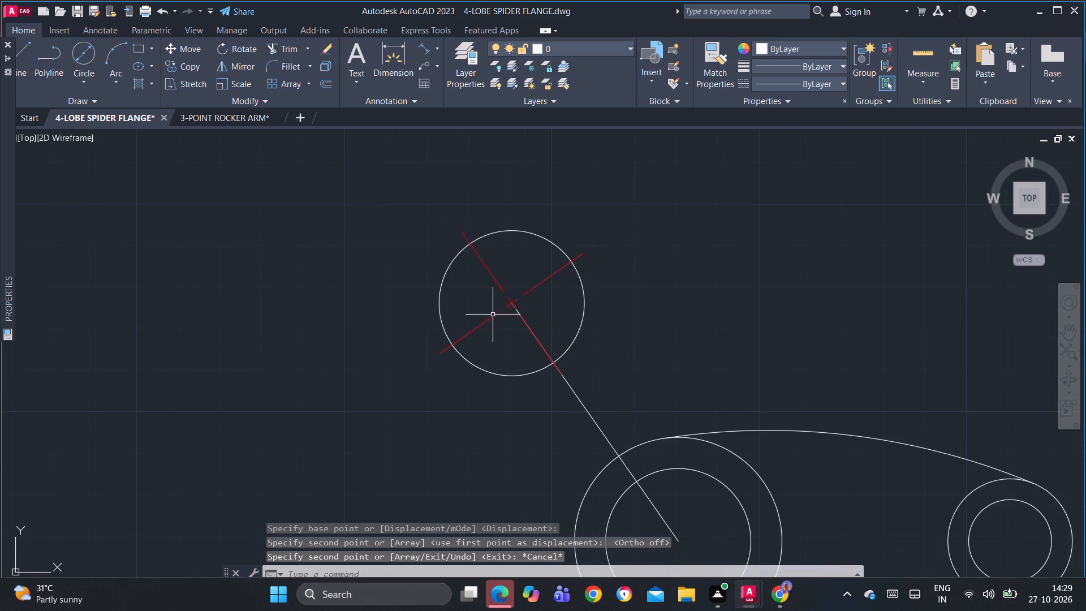
middle_drag(512, 338, 490, 281)
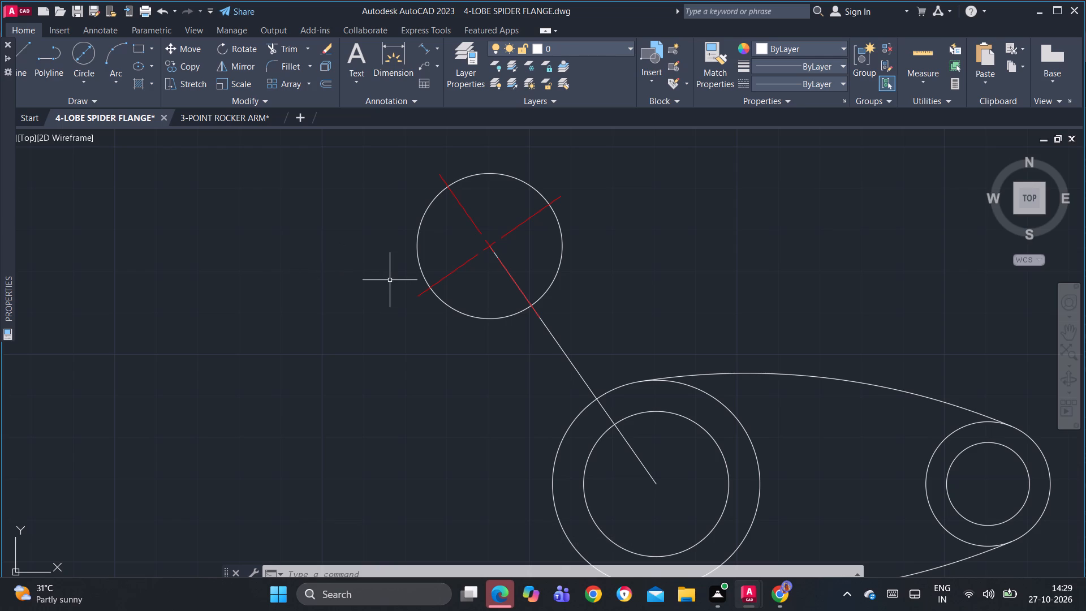
scroll(390, 280, down, 1)
middle_drag(388, 280, 526, 347)
scroll(525, 347, down, 1)
middle_drag(481, 367, 575, 376)
middle_drag(563, 363, 544, 342)
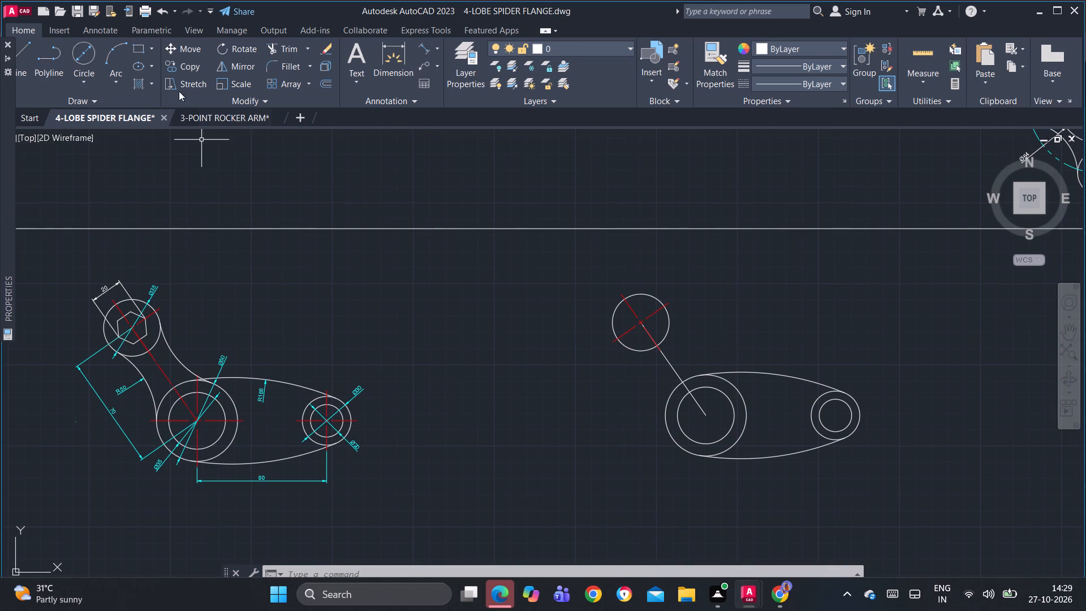
click(149, 50)
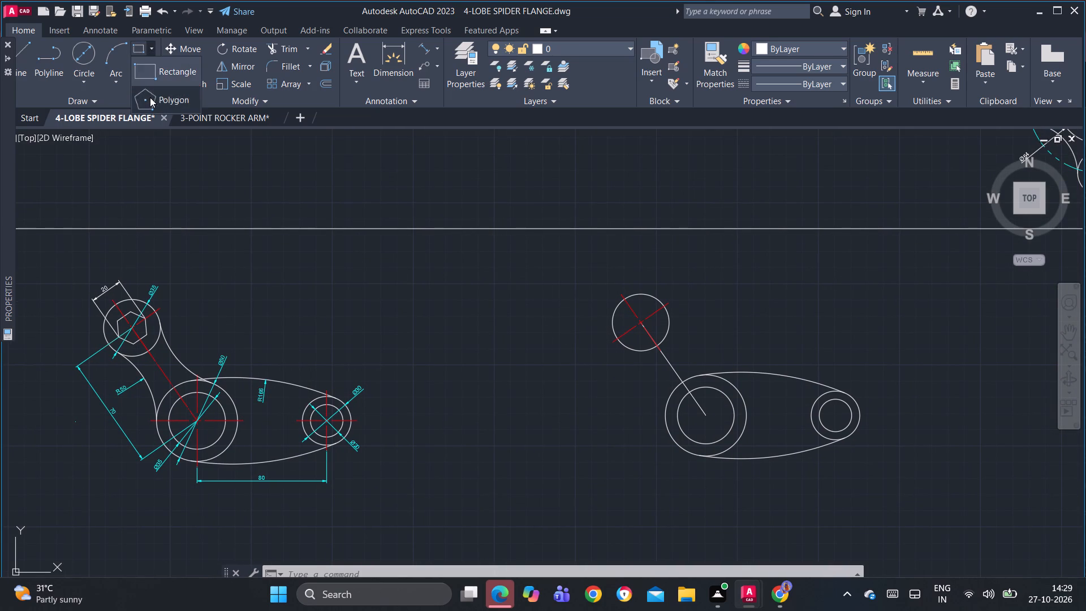
click(150, 97)
scroll(636, 325, up, 3)
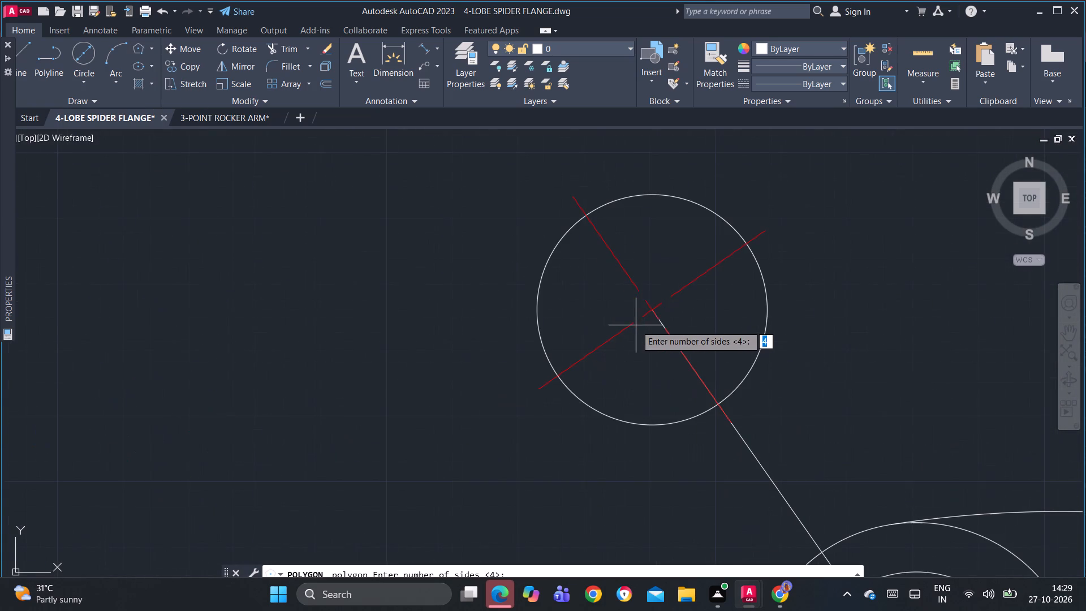
scroll(615, 330, down, 2)
middle_drag(444, 356, 657, 356)
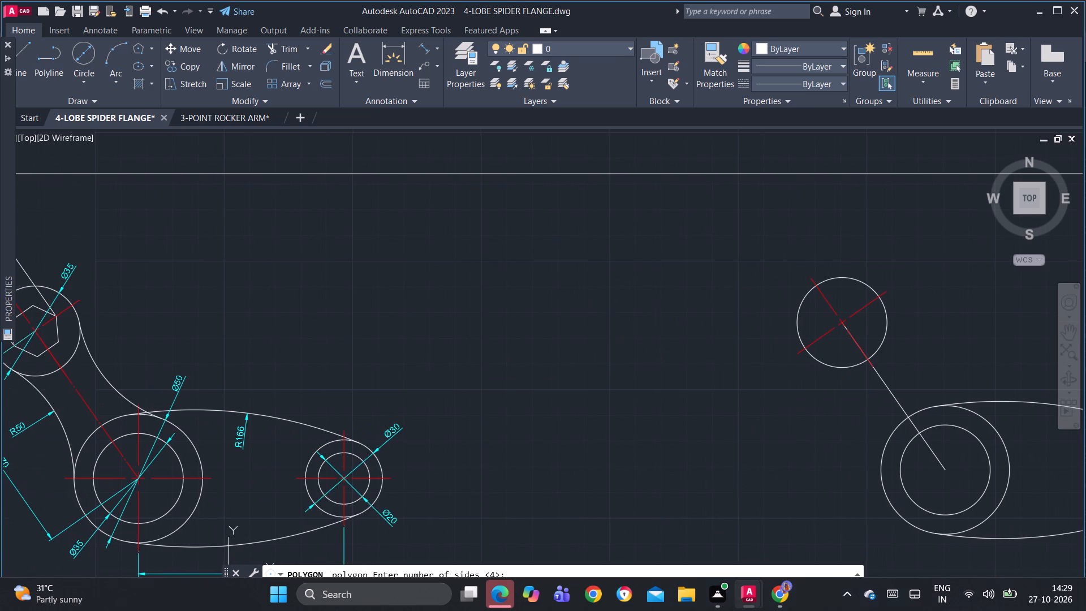
middle_drag(484, 332, 233, 304)
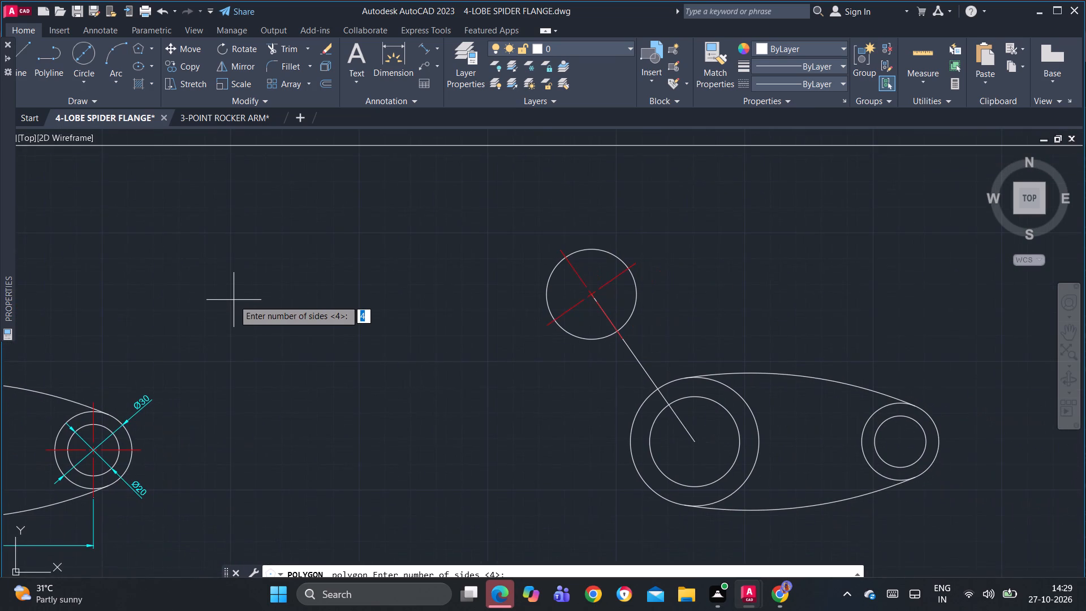
key(6)
key(Return)
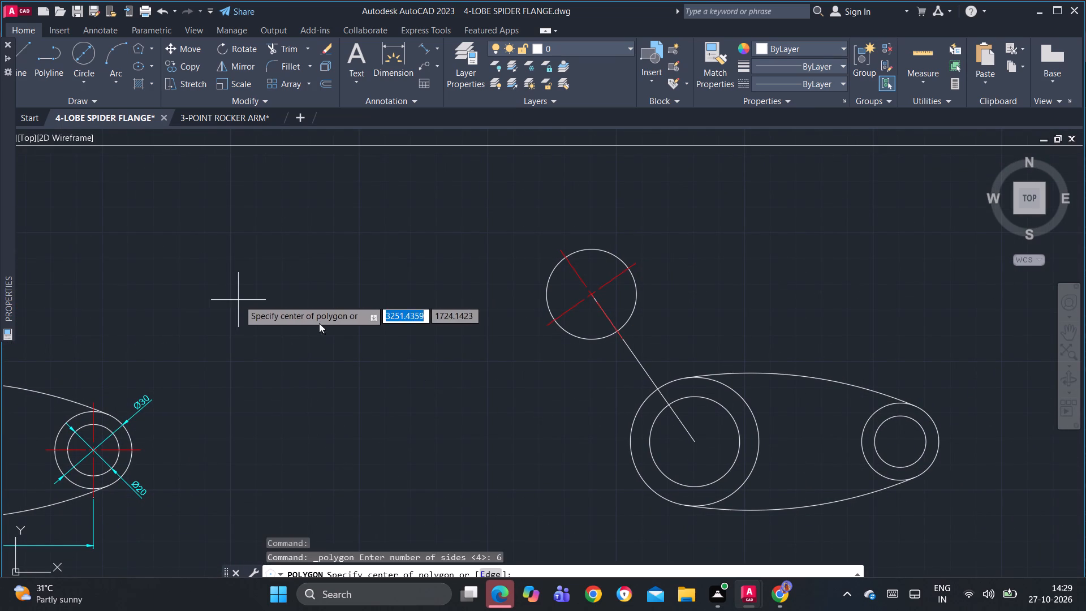
scroll(591, 295, up, 3)
click(590, 294)
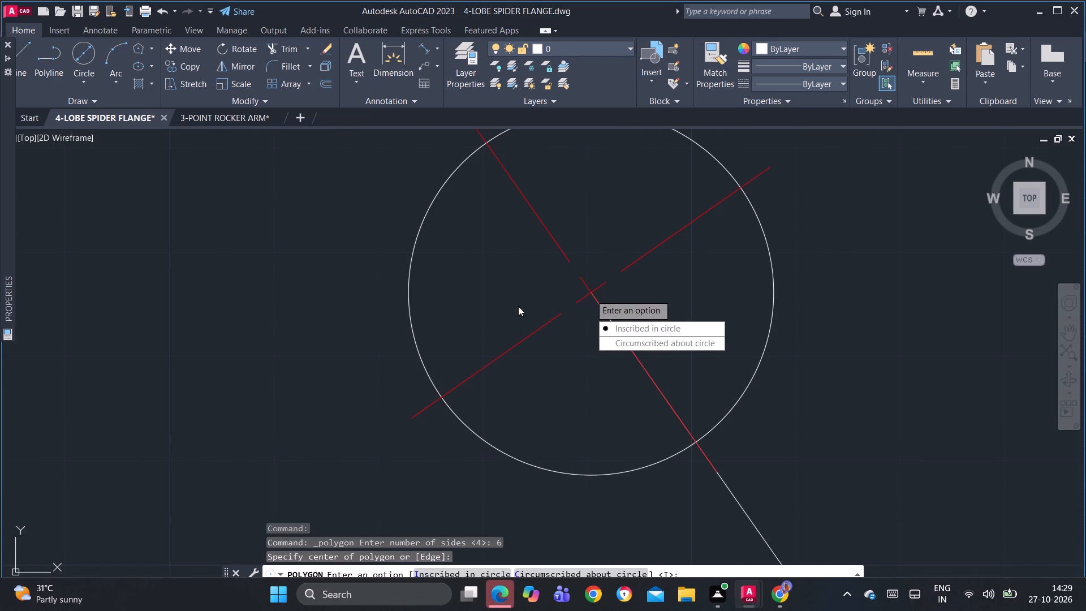
drag(627, 329, 590, 294)
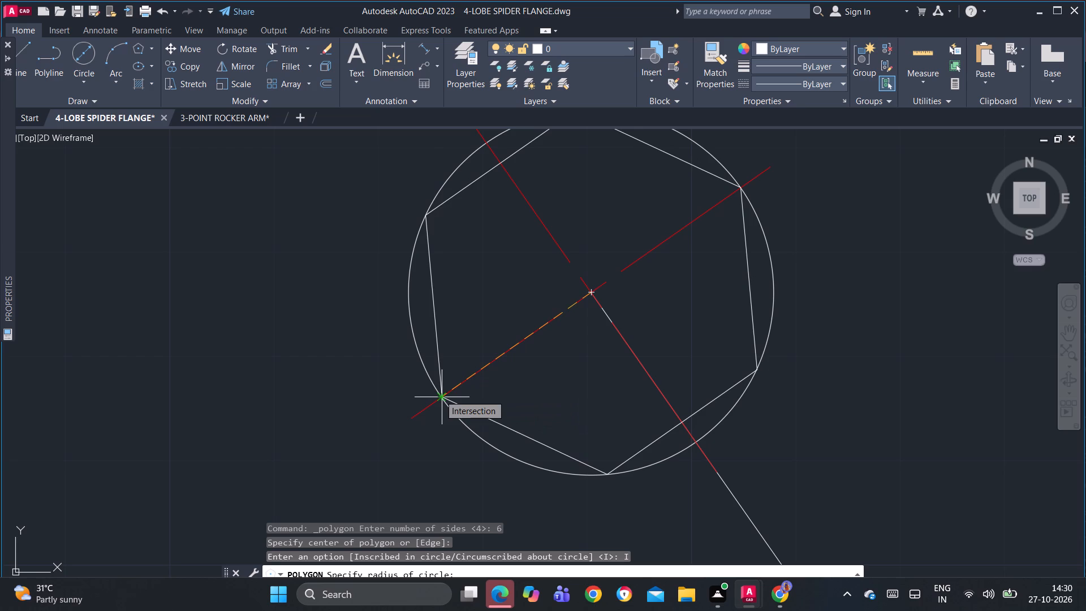
text(10)
key(Return)
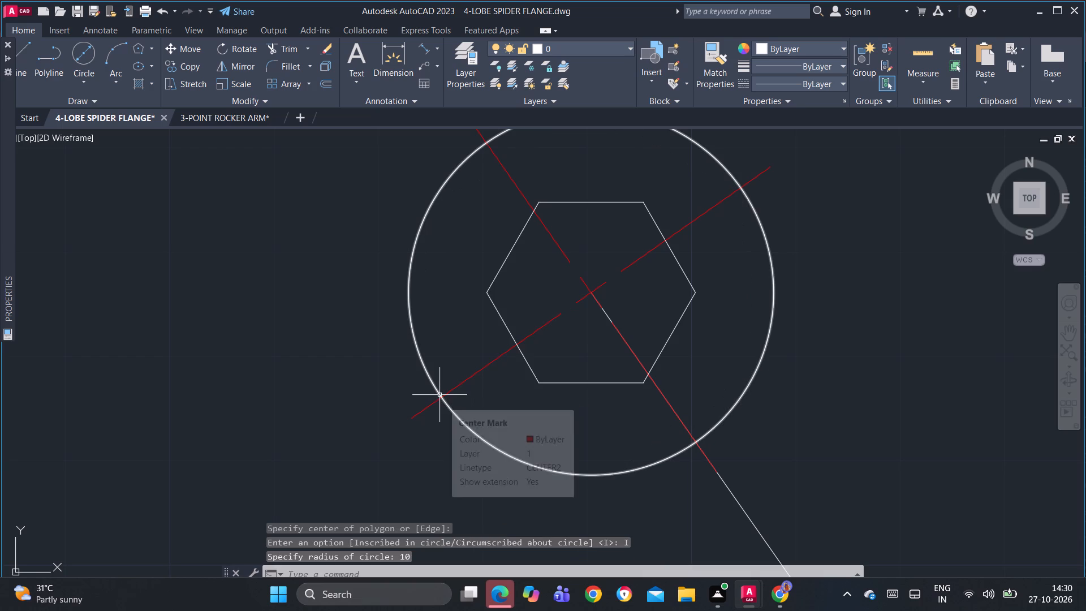
Rotate the hexagon about its centre by 125 degrees, using a point on the angled arm's centreline.
click(519, 304)
click(445, 326)
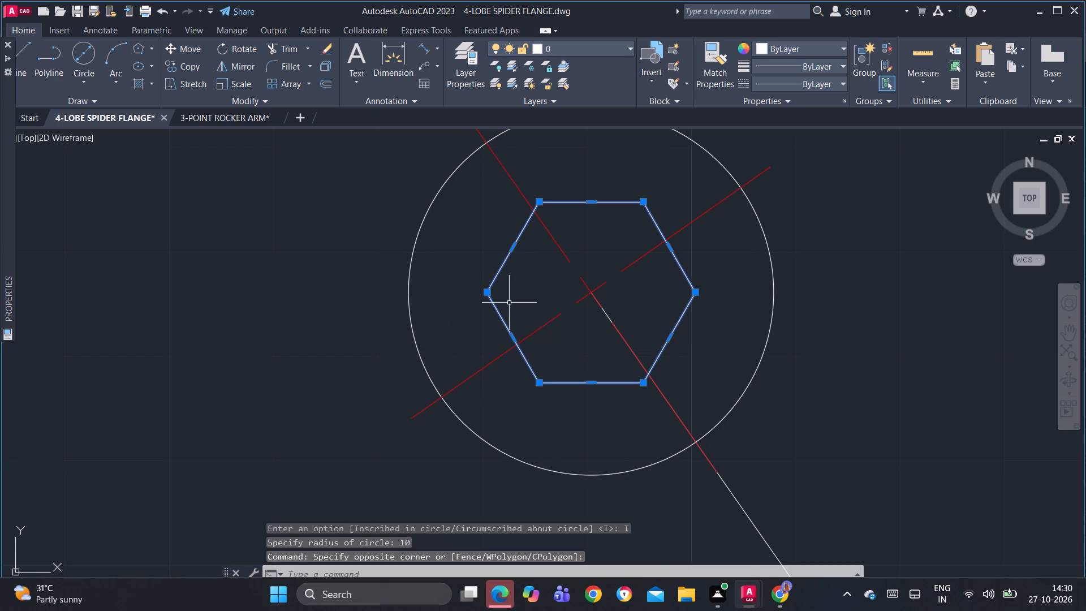
key(r)
key(o)
key(space)
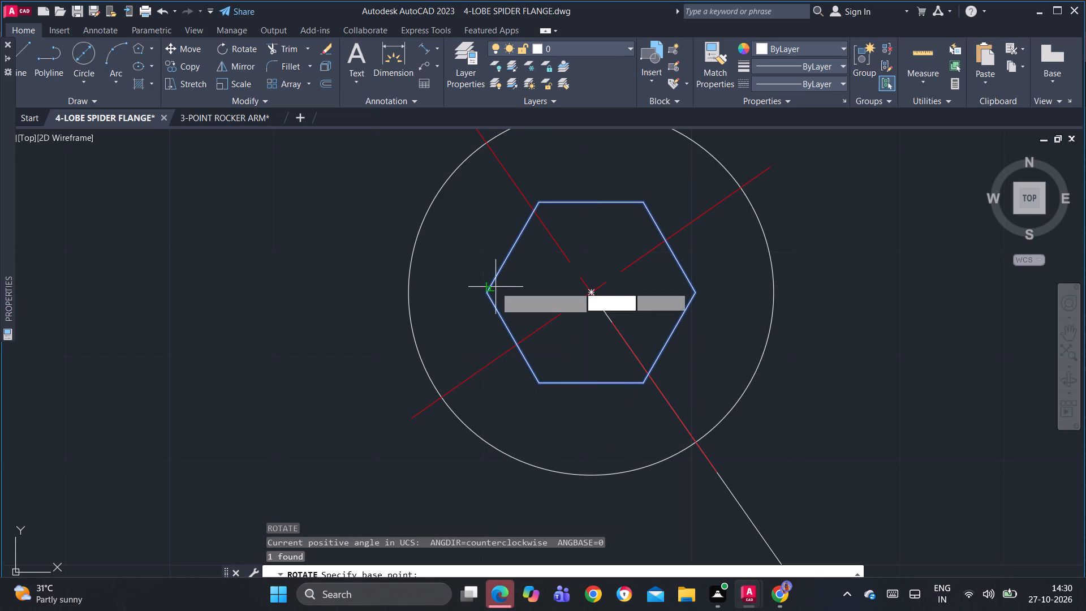
click(592, 290)
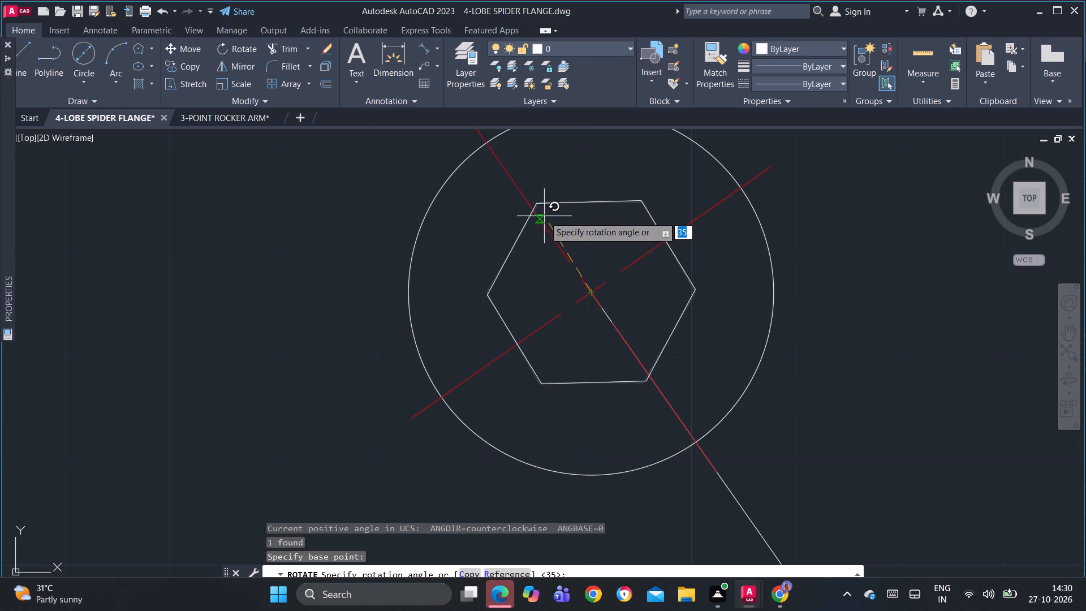
click(528, 204)
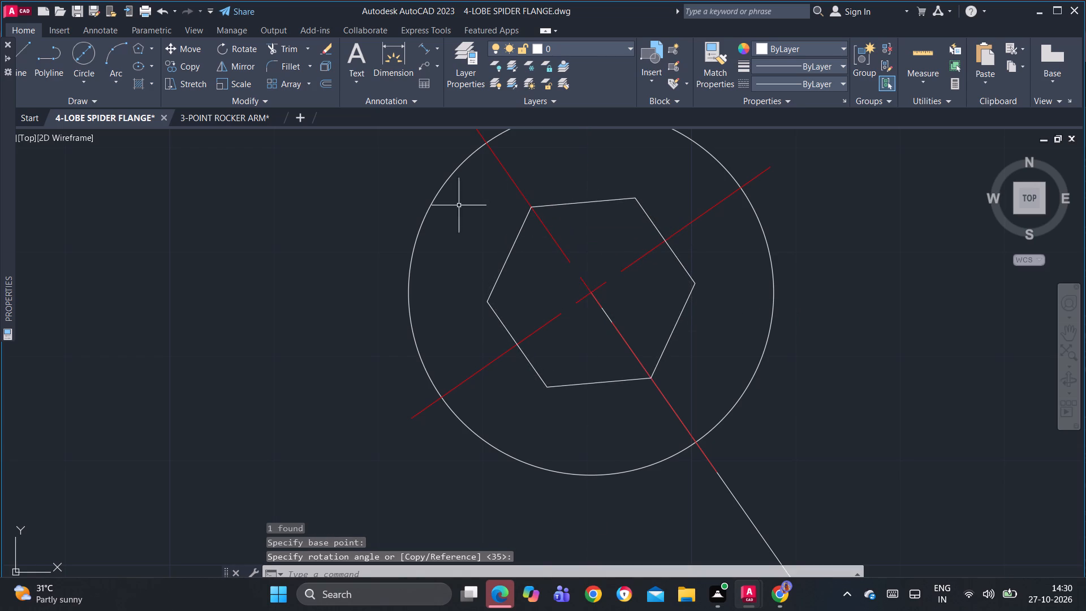
Rotate the hexagon a further 35 degrees about its centre.
click(599, 220)
click(571, 183)
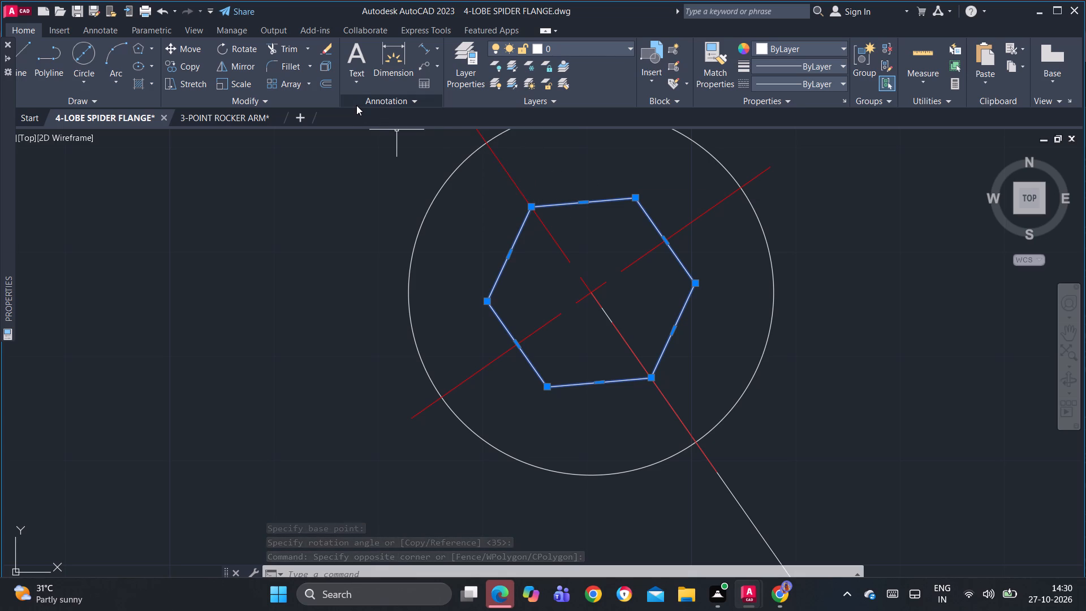
key(r)
key(o)
key(space)
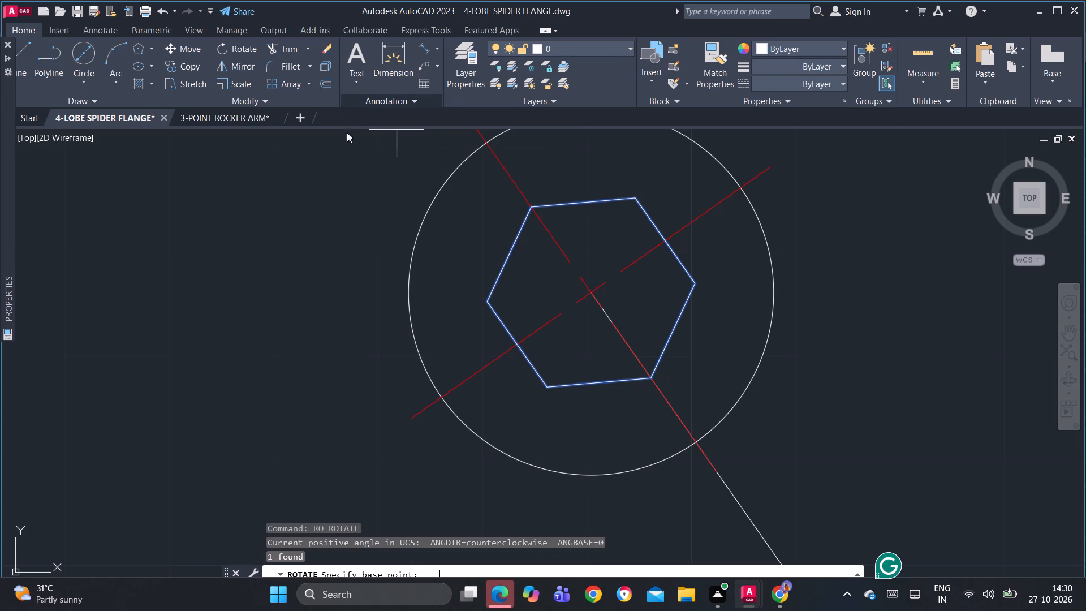
click(589, 291)
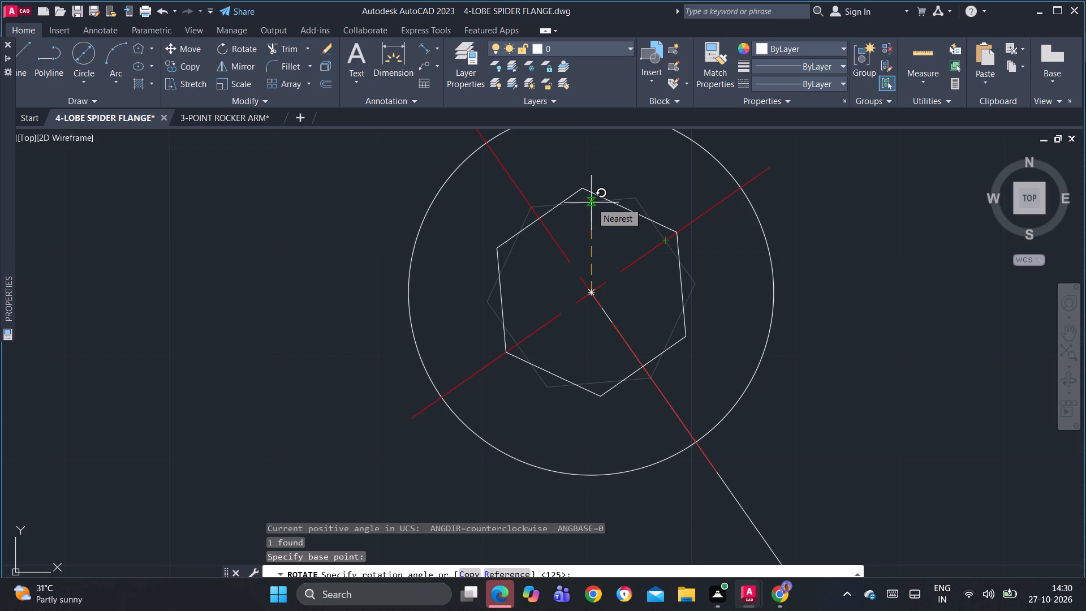
text(35)
key(Return)
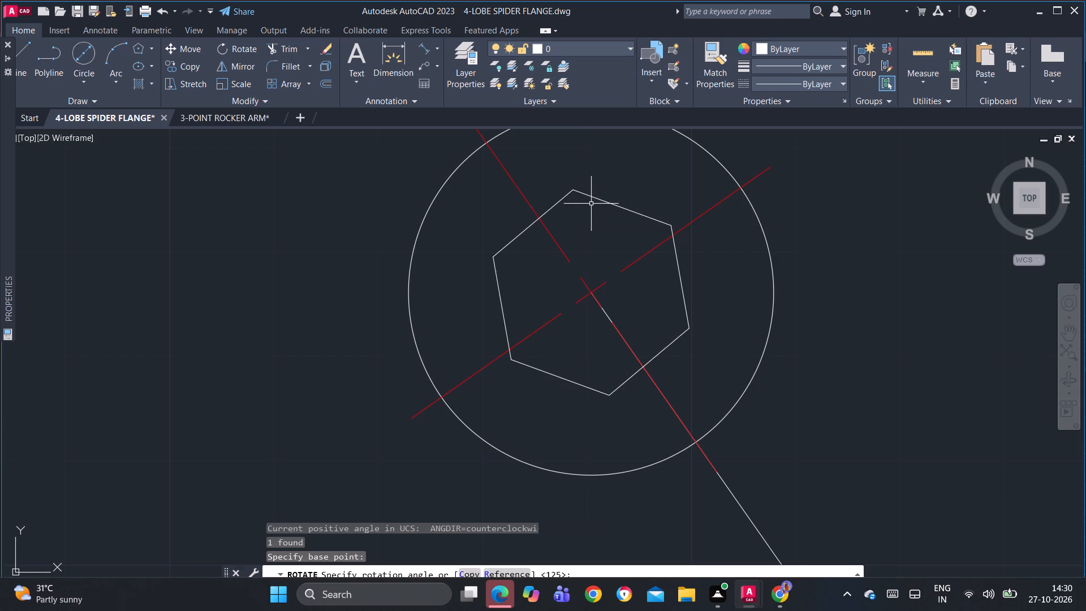
Rotate the hexagon about its centre by reference, turning its lower-left vertex onto the centre mark's tilted cross line.
scroll(632, 326, down, 2)
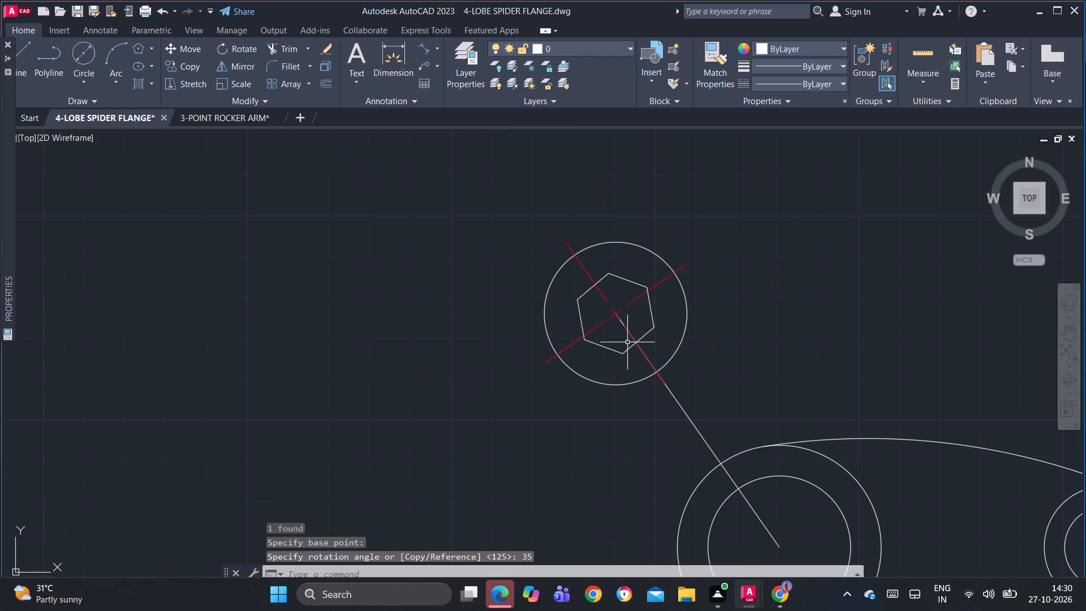
scroll(628, 362, up, 1)
scroll(576, 260, up, 2)
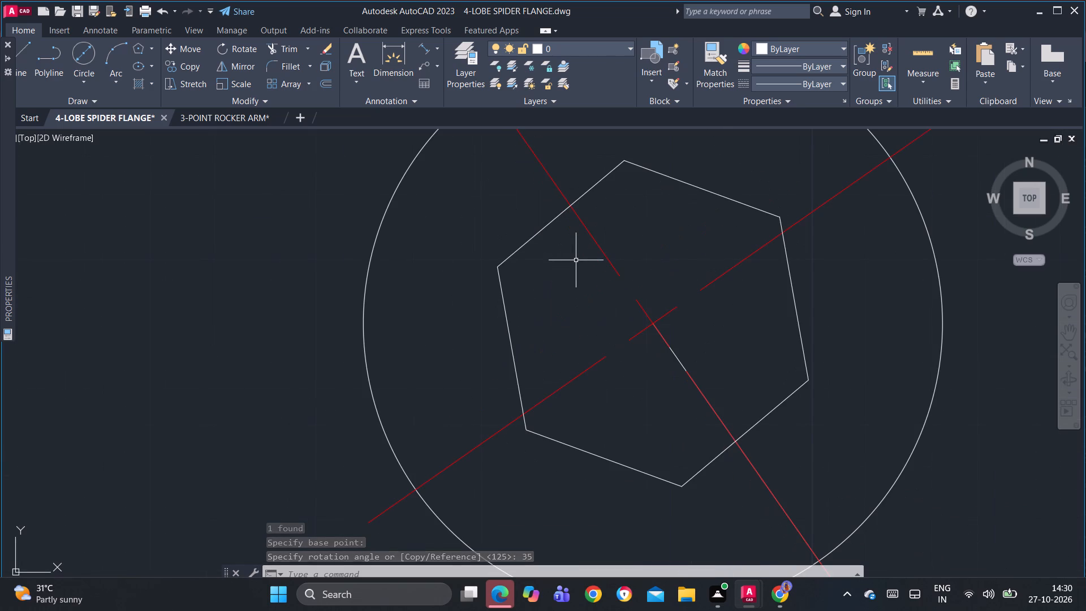
click(571, 427)
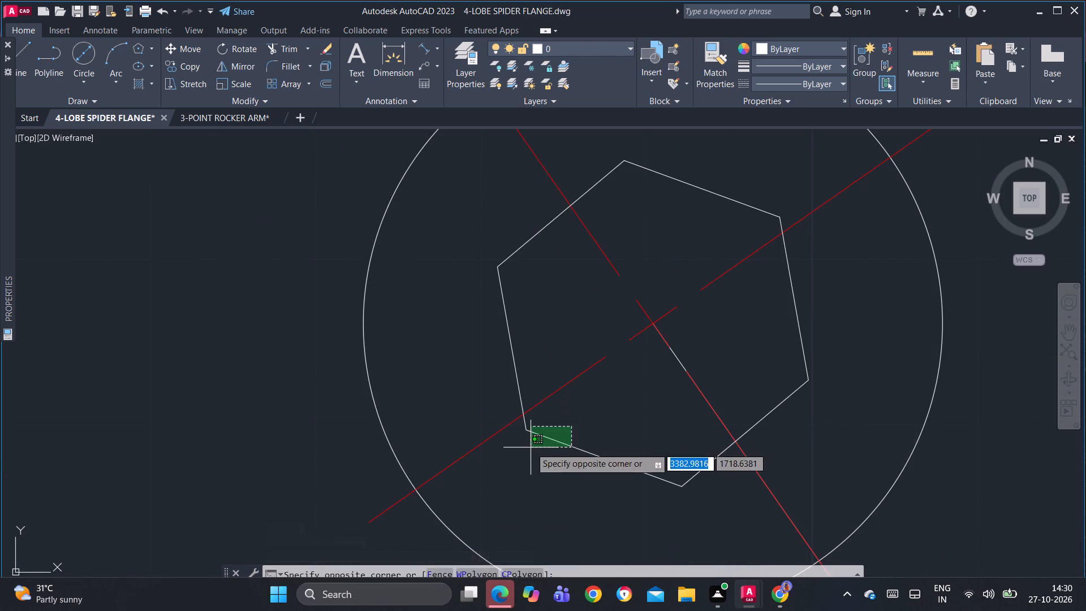
click(529, 449)
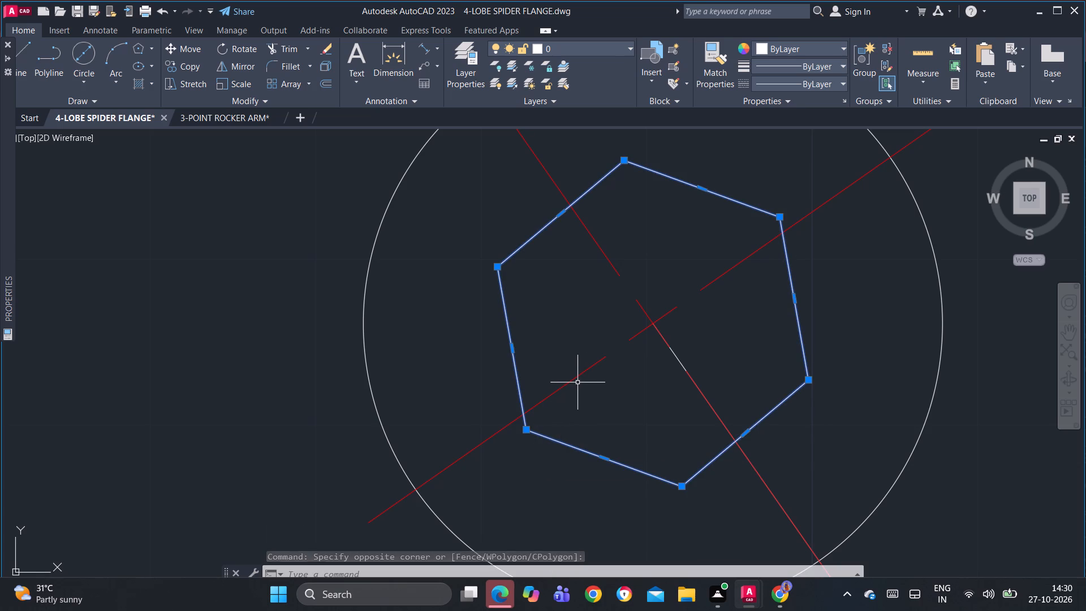
key(r)
key(o)
key(space)
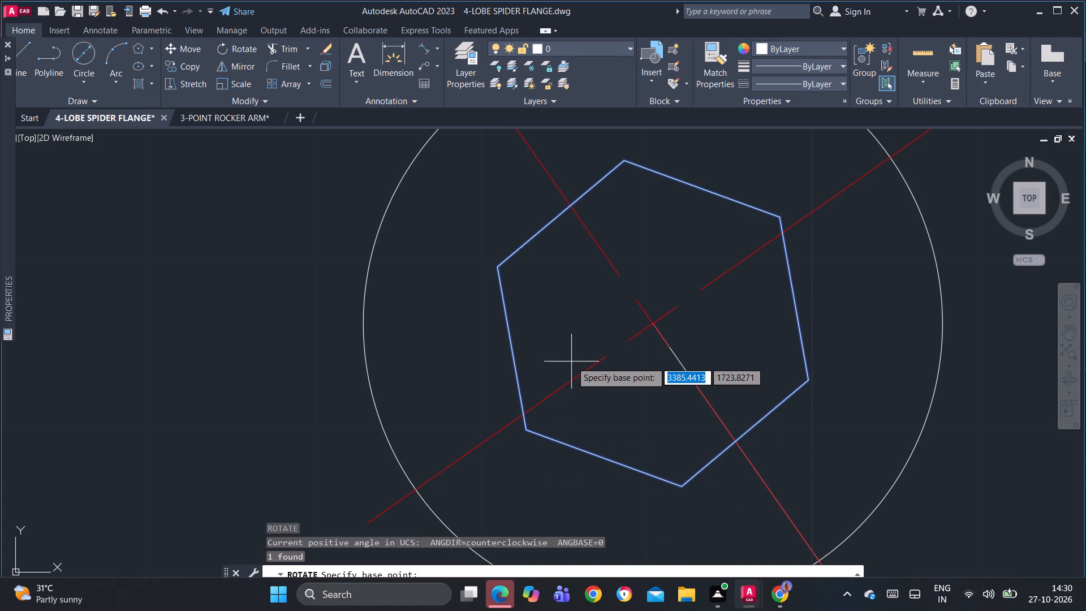
click(653, 322)
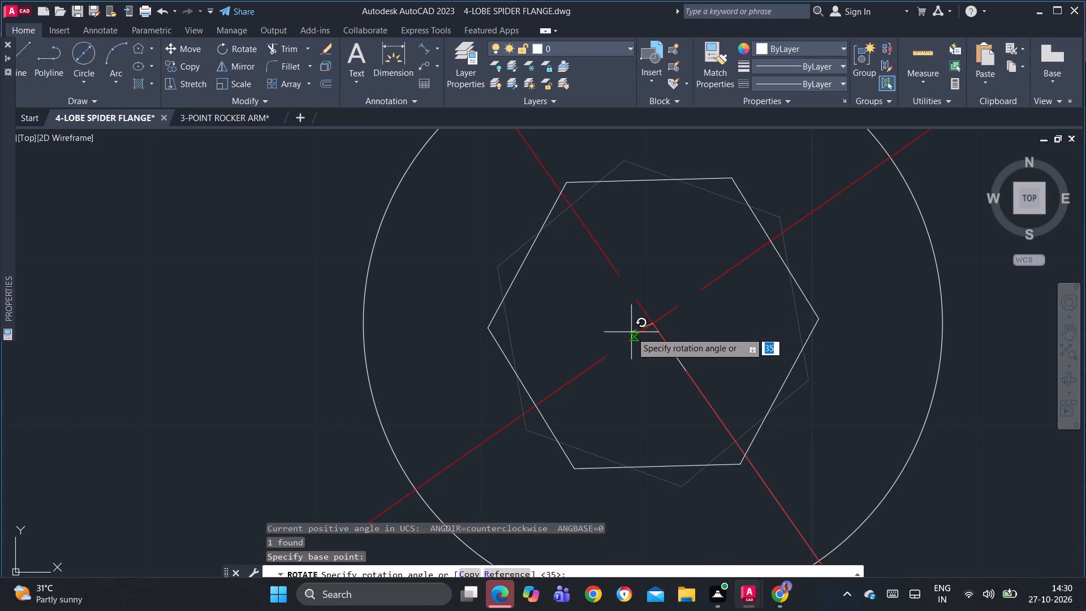
text(R)
key(space)
click(653, 324)
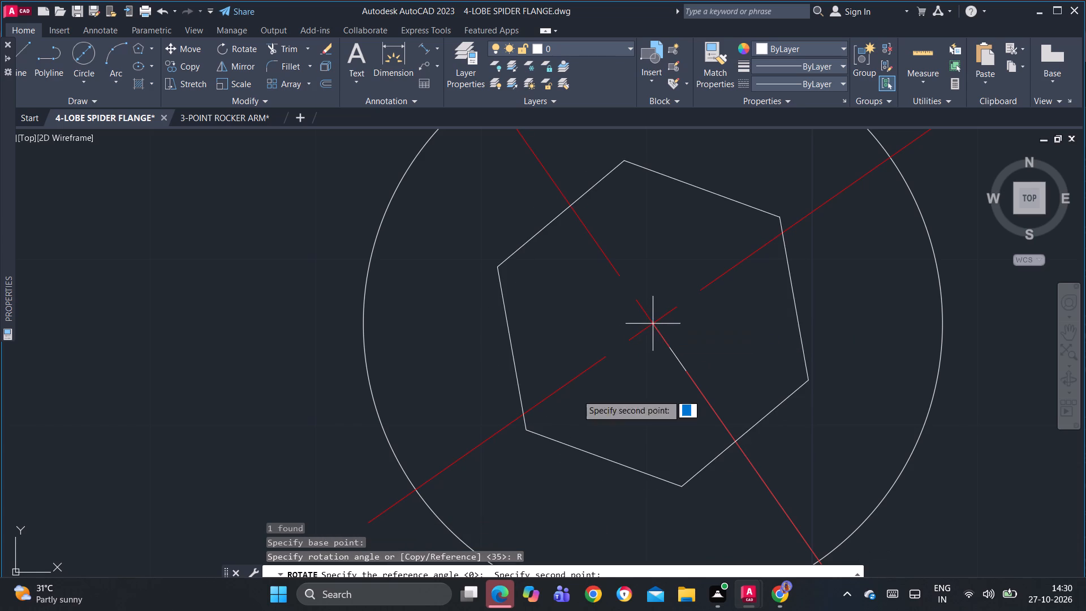
click(528, 429)
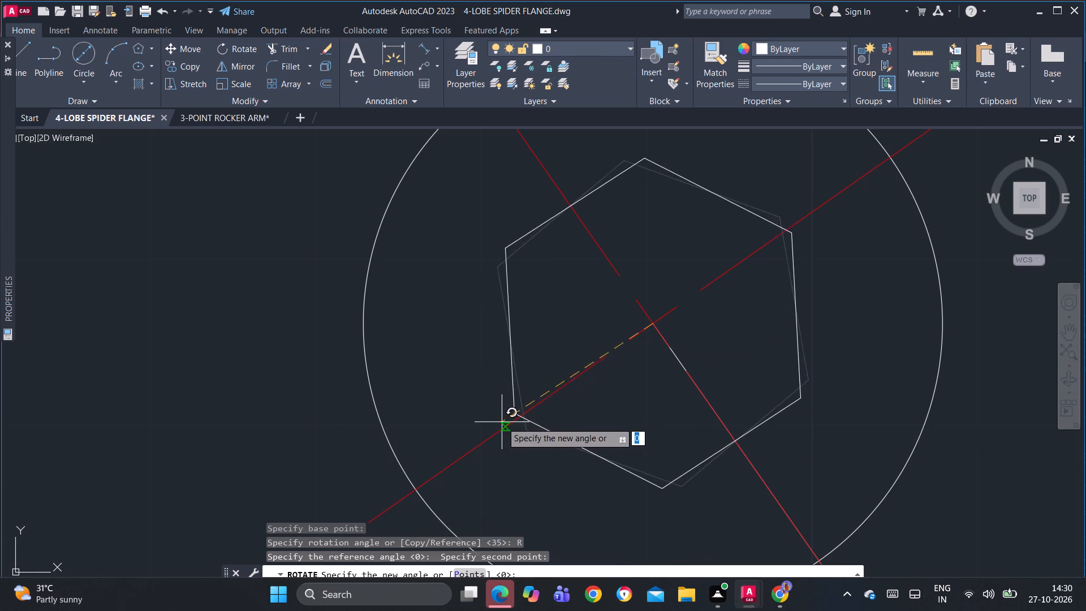
click(413, 490)
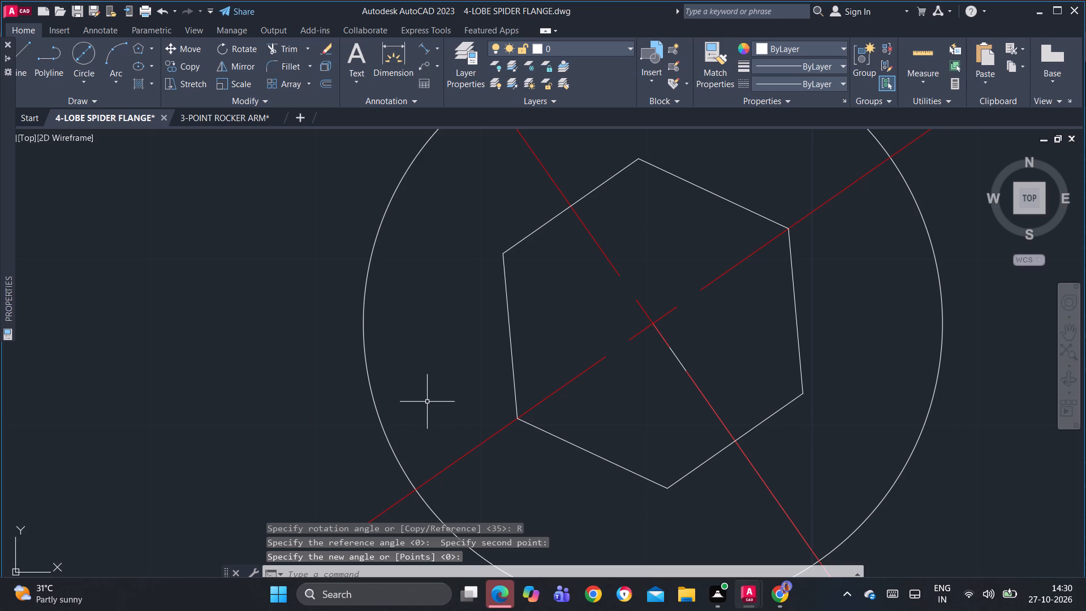
scroll(427, 401, down, 1)
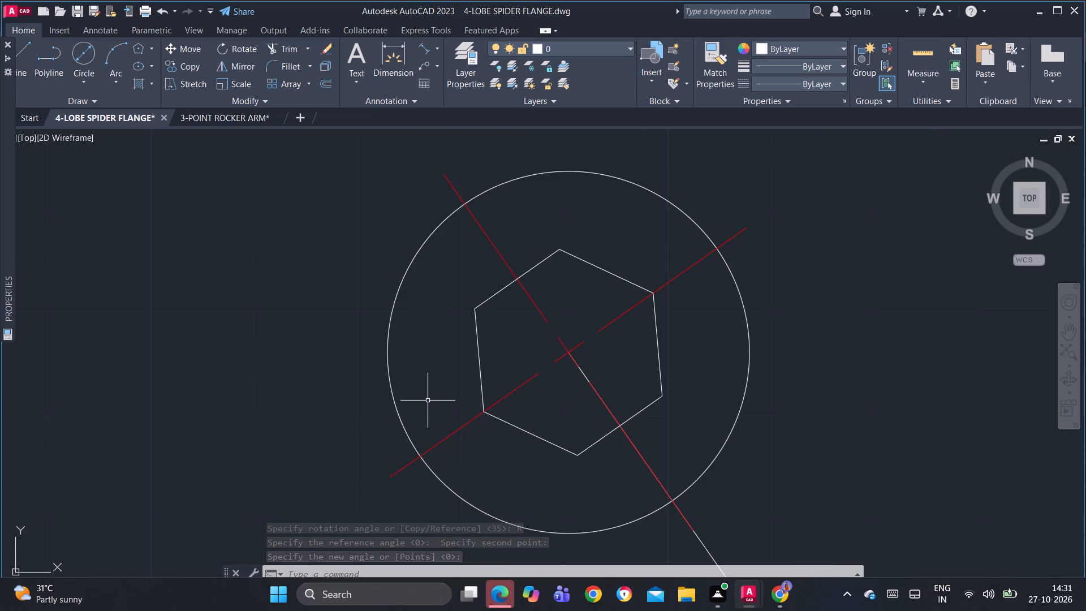
middle_drag(428, 401, 387, 331)
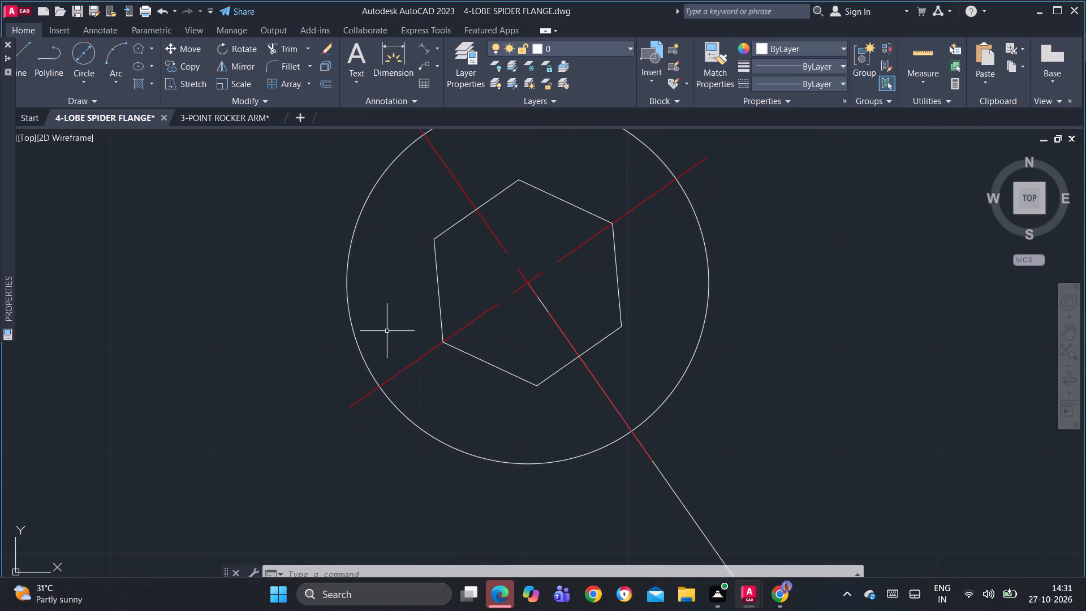
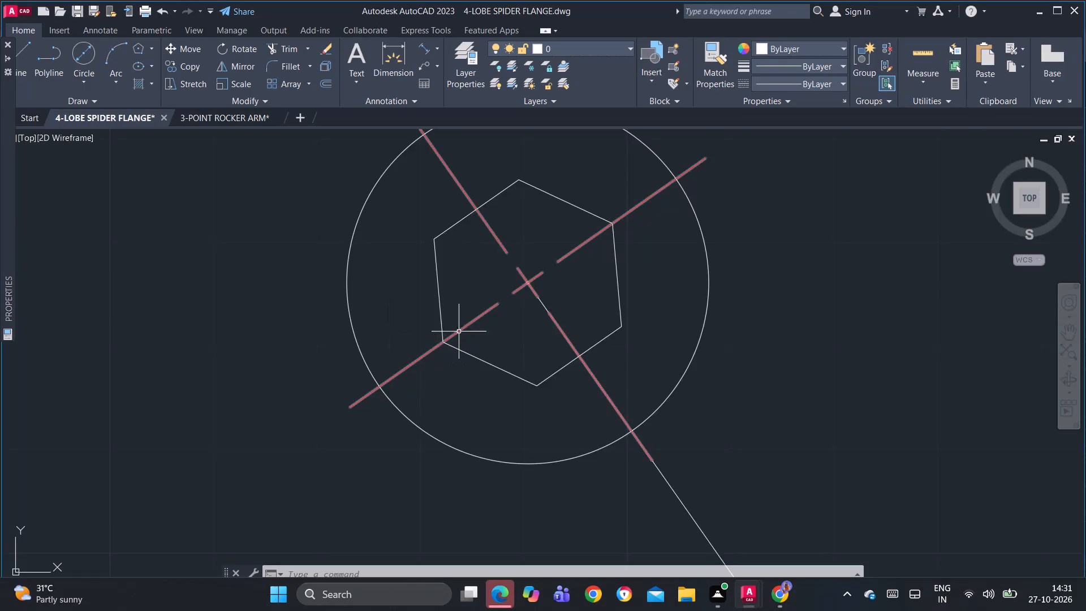
Draw a radius 50 circle tangent to the lower-left of the redrawn arm's upper end circle and the left of the hub's outer circle.
scroll(493, 272, down, 4)
middle_drag(548, 293, 463, 279)
middle_drag(587, 298, 704, 317)
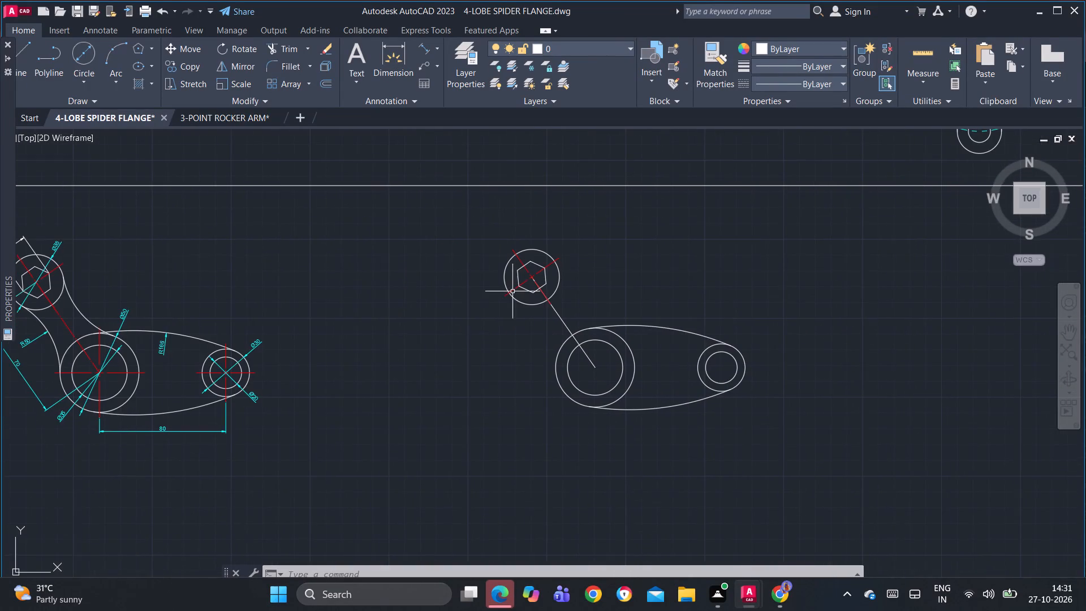
middle_drag(486, 298, 554, 310)
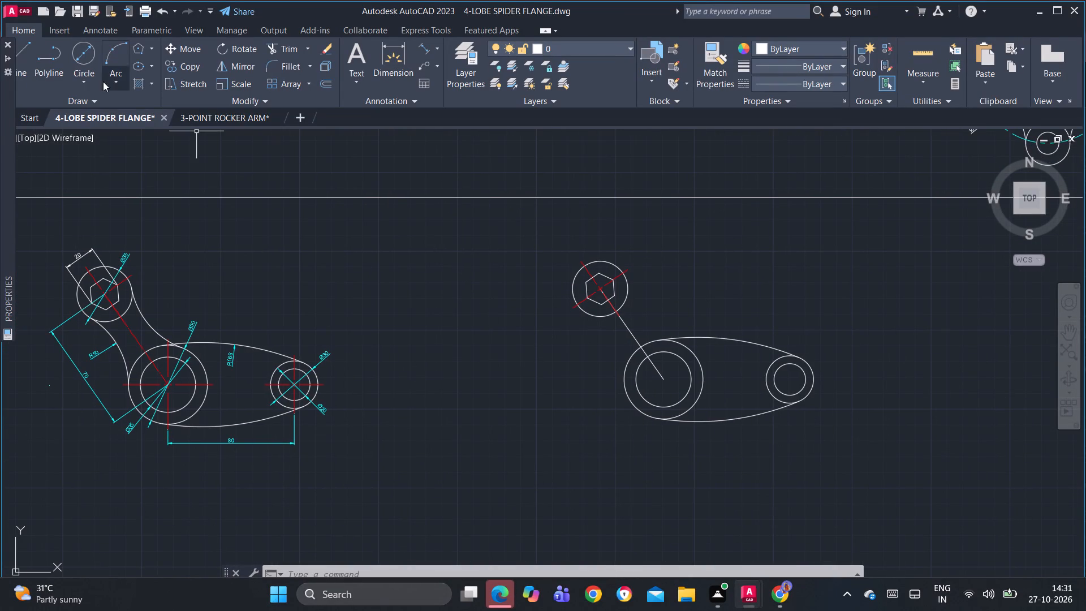
click(82, 73)
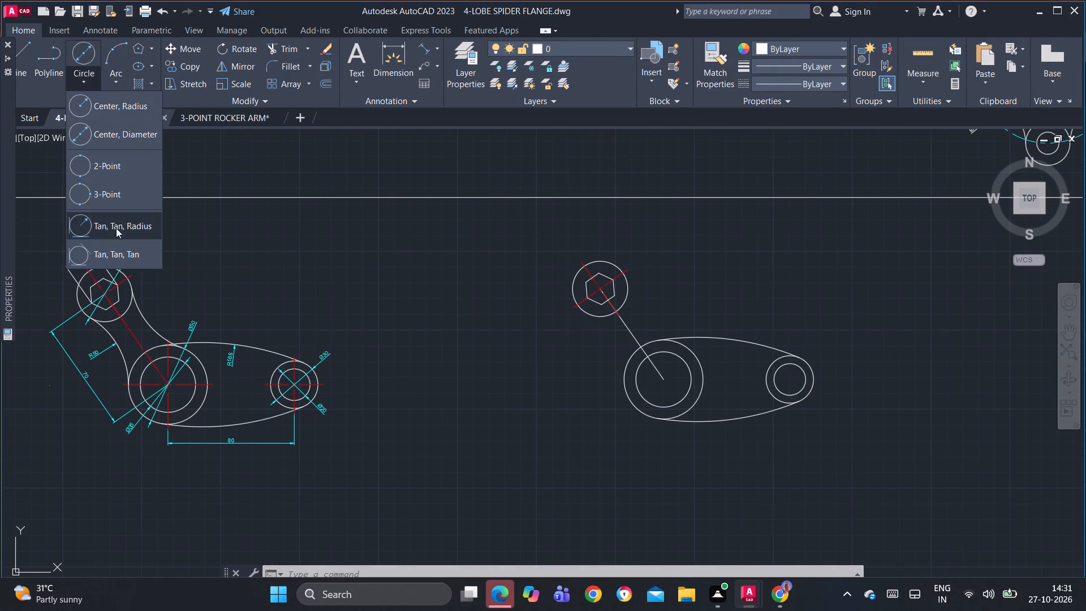
click(119, 226)
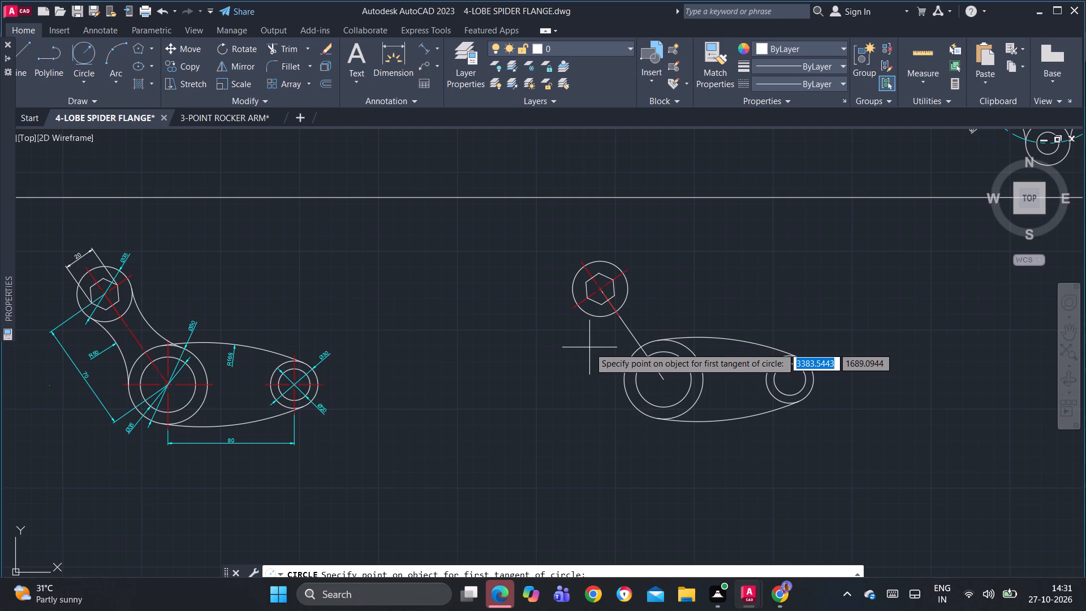
scroll(0, 358, up, 3)
scroll(175, 346, up, 2)
scroll(175, 346, down, 3)
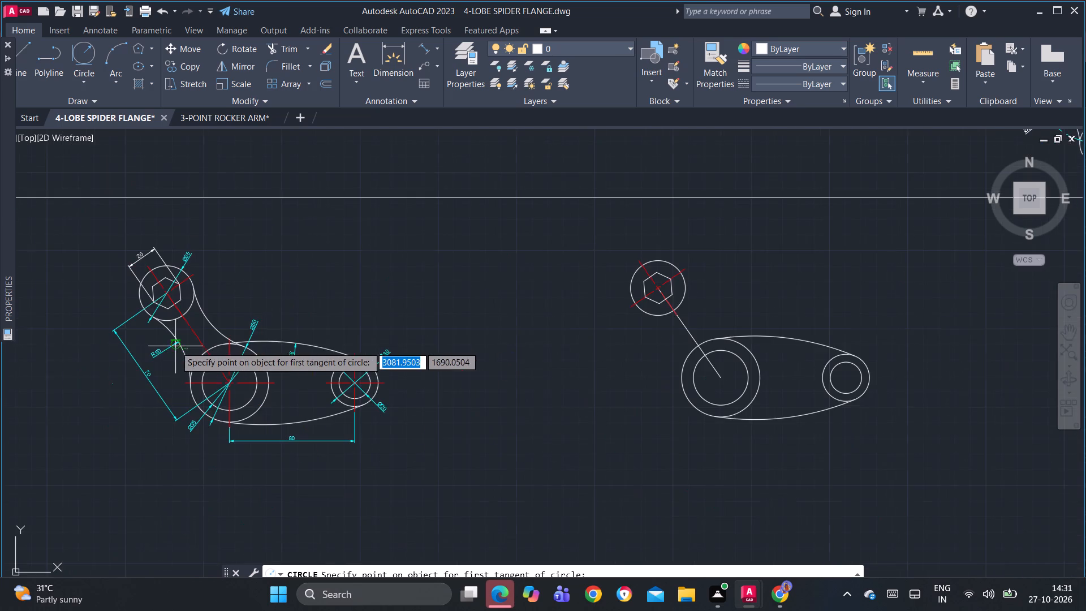
middle_drag(347, 338, 243, 342)
scroll(529, 323, up, 1)
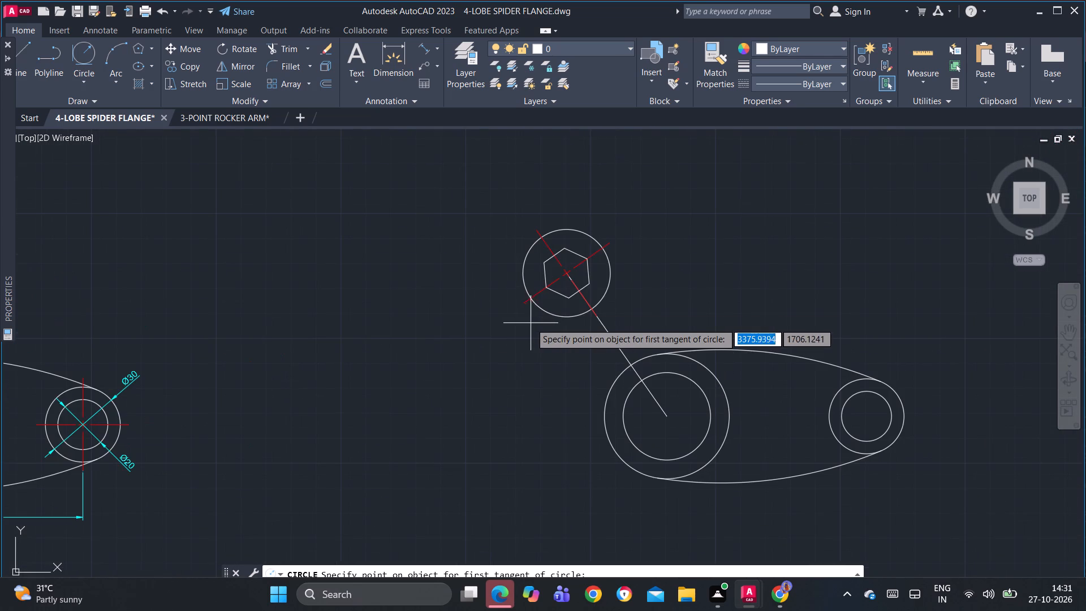
click(529, 300)
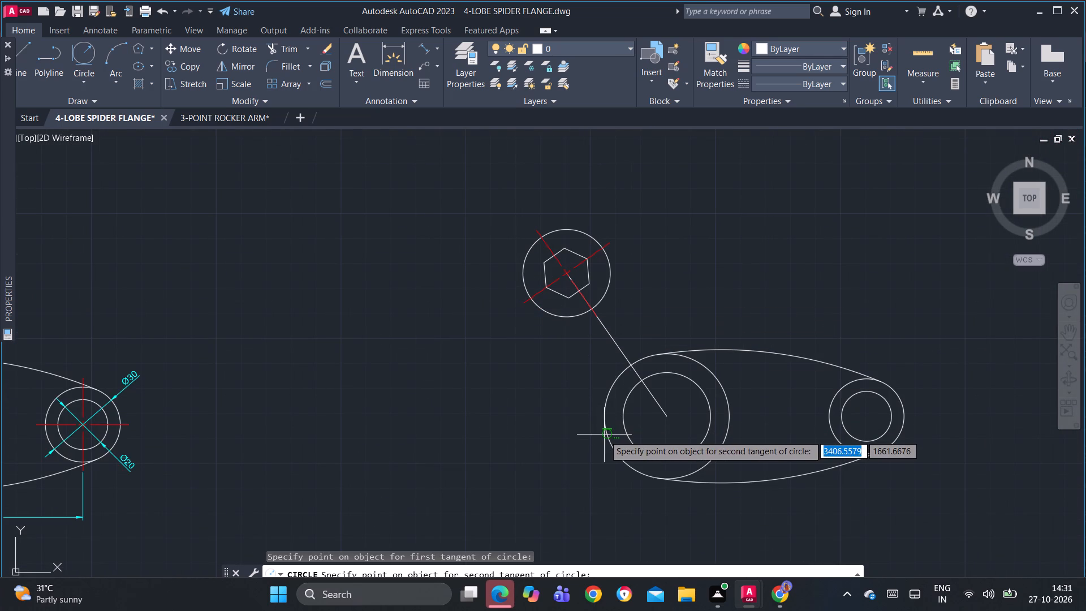
click(604, 435)
text(50)
key(Return)
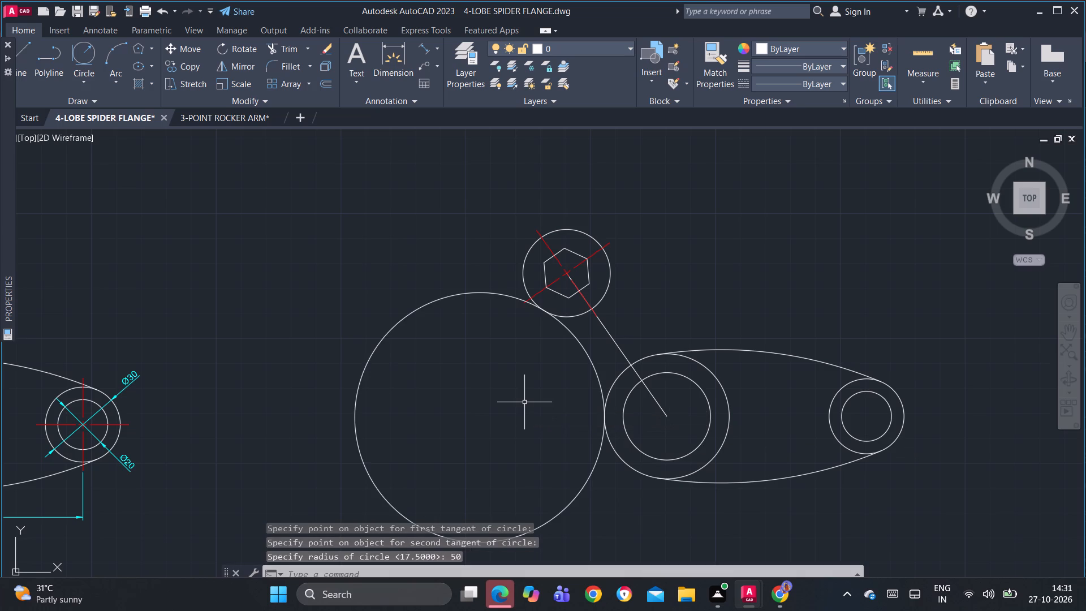
Draw a radius 50 circle tangent to the right side of the upper end circle and the arm's top edge arc near the hub.
middle_drag(525, 362, 382, 394)
middle_click(379, 395)
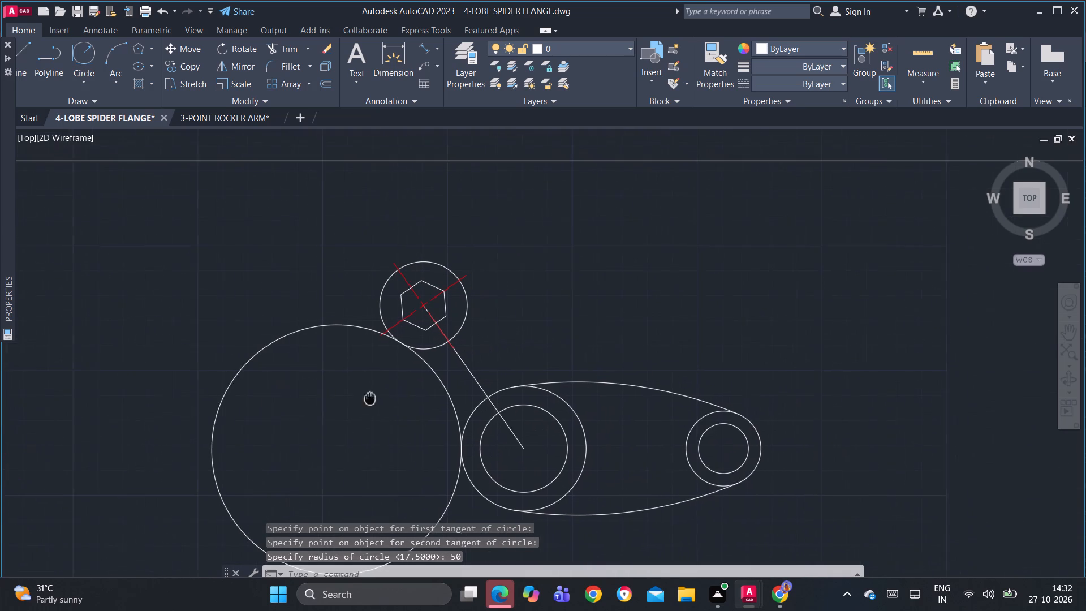
click(76, 51)
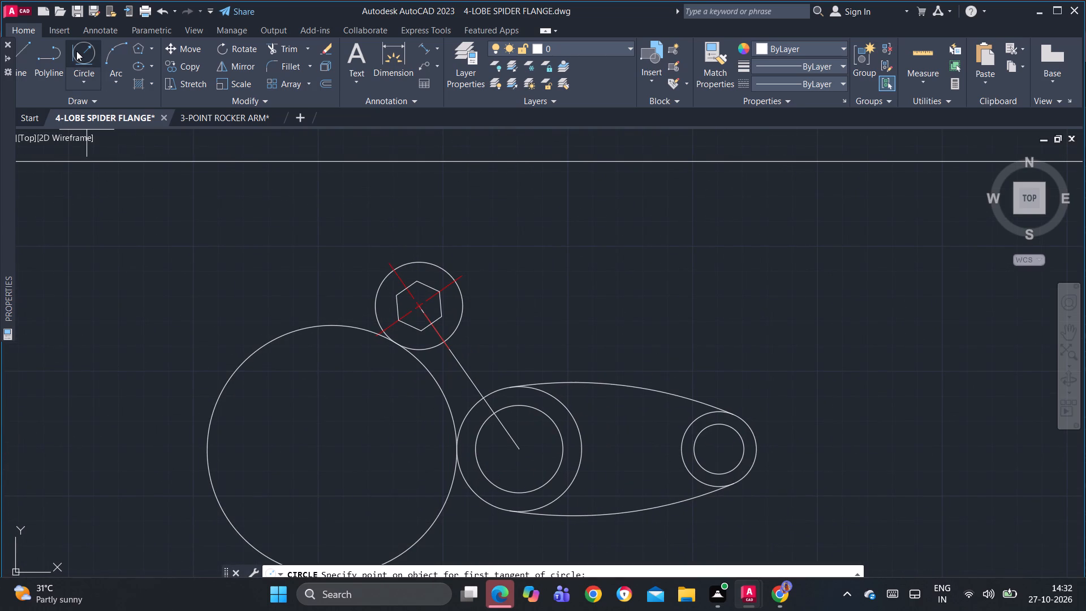
click(454, 282)
click(516, 386)
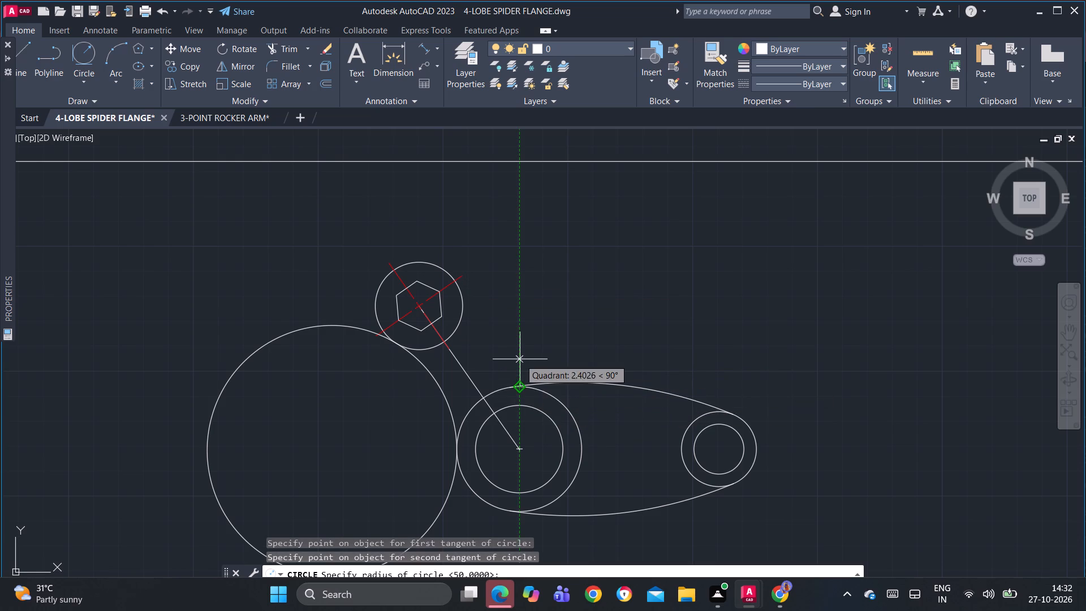
text(50)
key(Return)
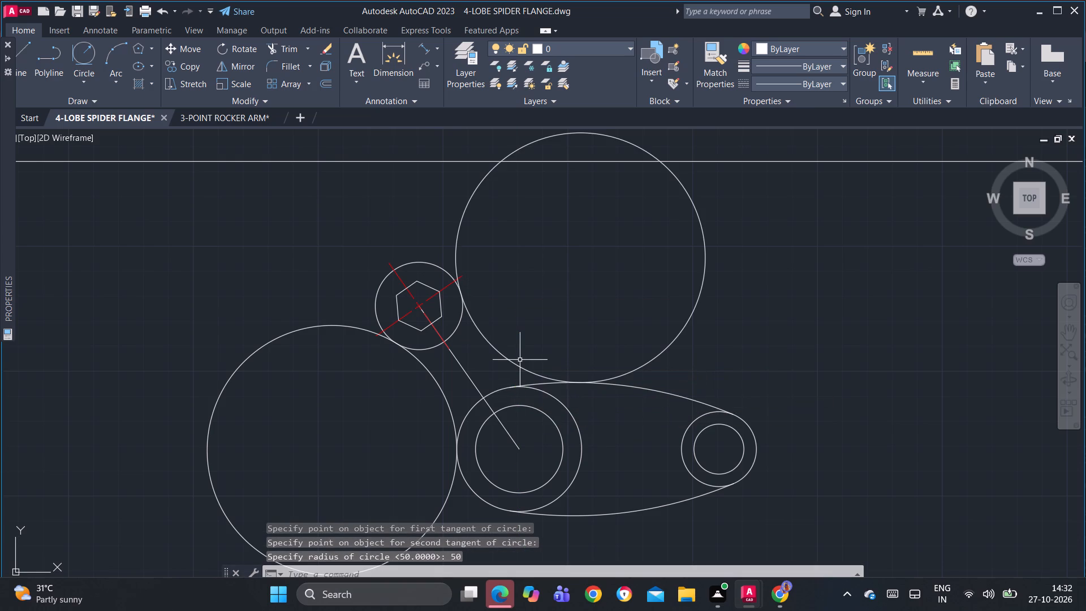
key(Escape)
key(Escape)
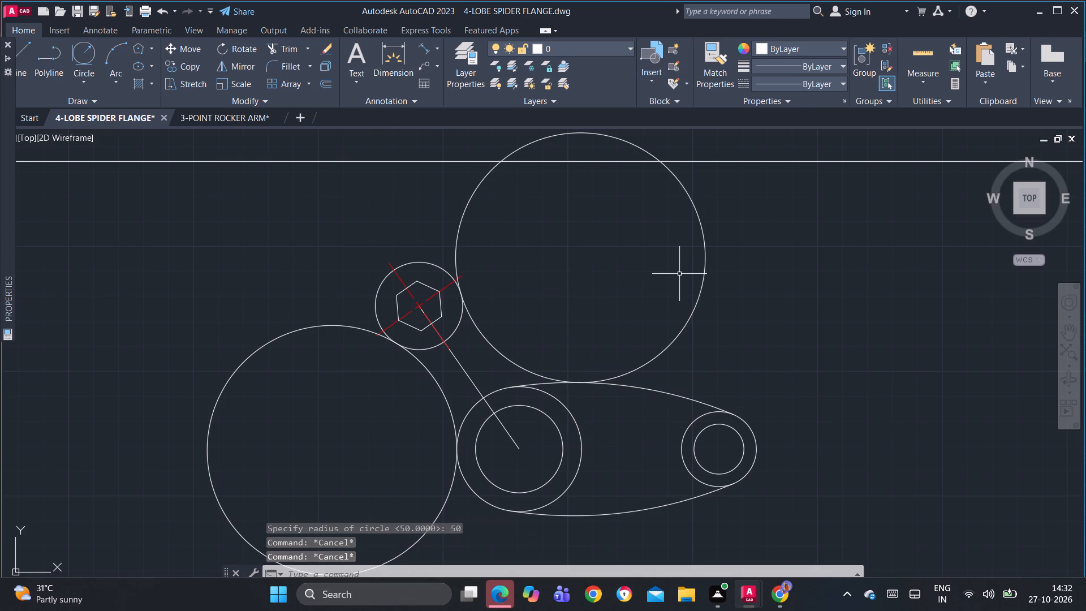
key(Escape)
key(Escape)
key(Escape)
Select the radius 50 tangent circle above the arm's top edge arc.
drag(759, 264, 734, 269)
click(635, 271)
right_click(635, 271)
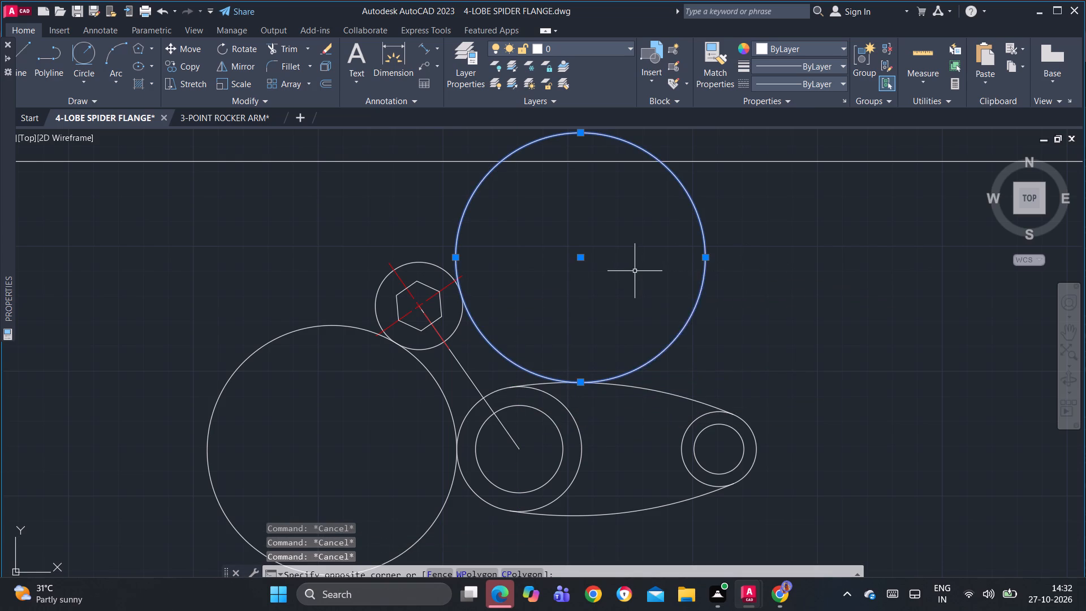
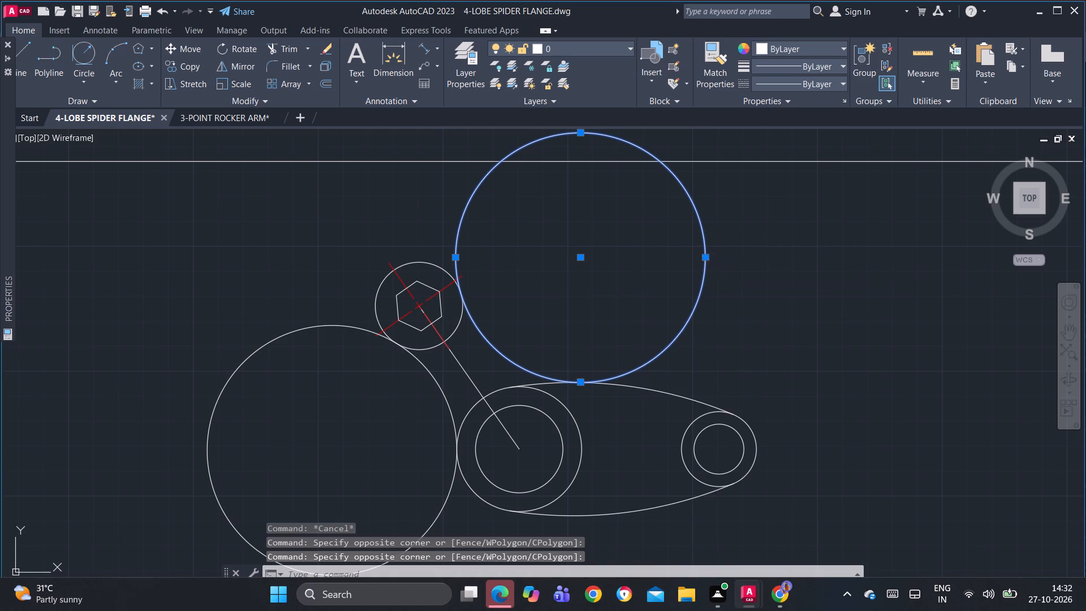
Remove the selected radius 50 tangent circle above the arm's top edge arc and clear the selection.
key(Escape)
key(Escape)
key(Escape)
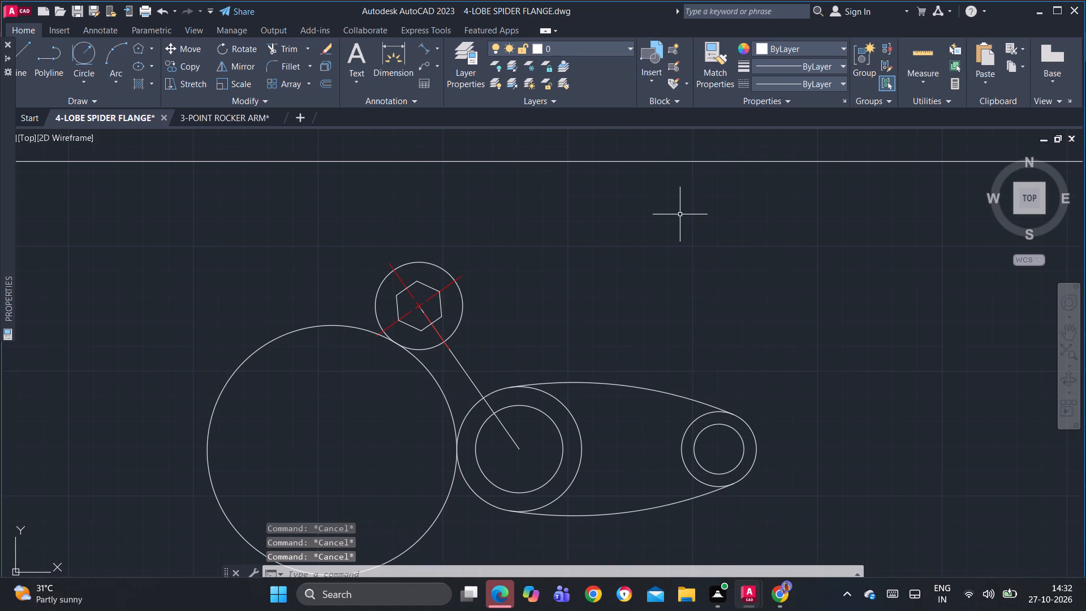
Save the 4-LOBE SPIDER FLANGE drawing.
key(ctrl+s)
key(ctrl+s)
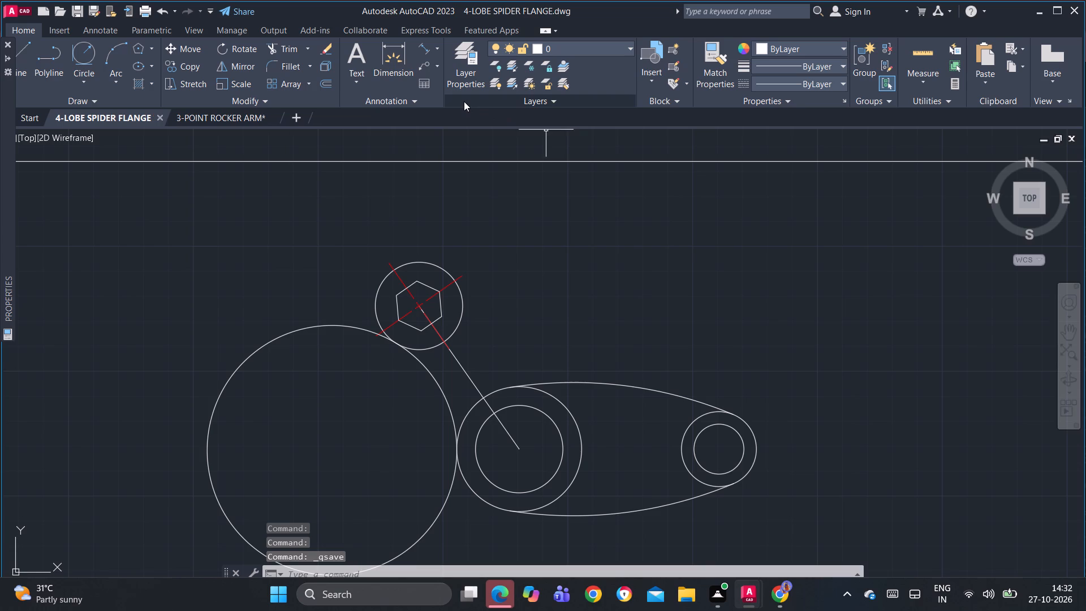
key(ctrl+s)
key(ctrl+s)
key(ctrl+s)
key(ctrl+s)
key(ctrl+s)
key(ctrl+s)
Delete the top edge arc joining the hub's outer circle to the small end circle of the horizontal arm.
middle_drag(626, 378, 588, 303)
click(593, 318)
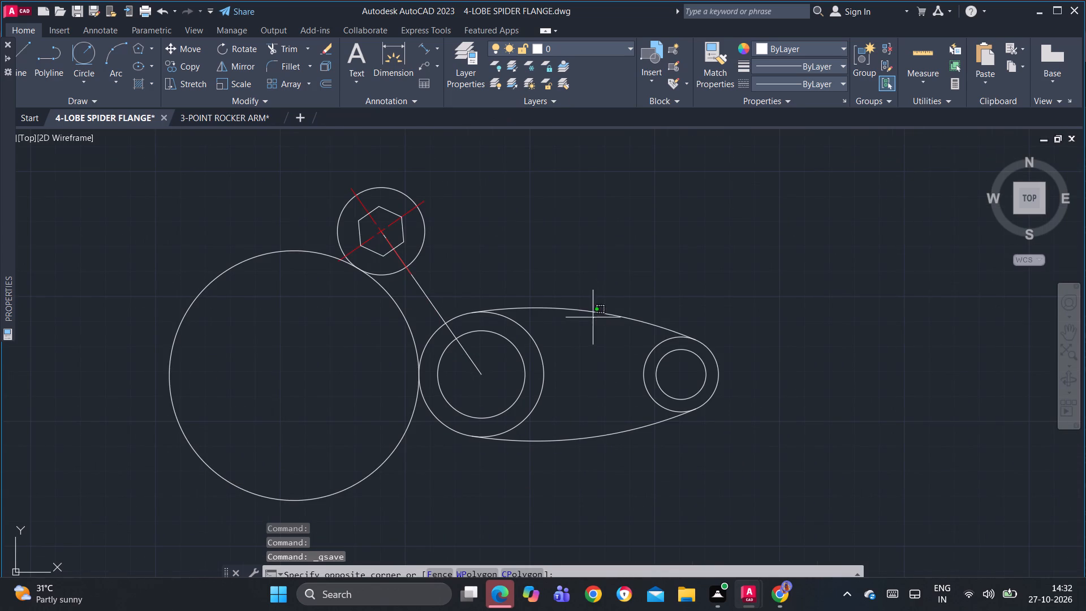
click(578, 290)
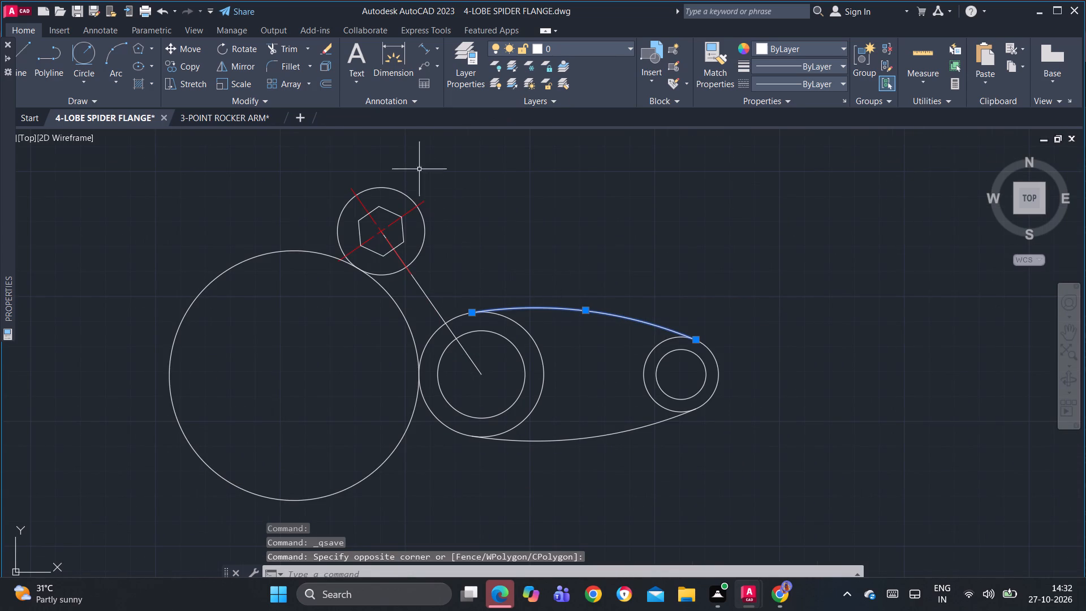
key(Delete)
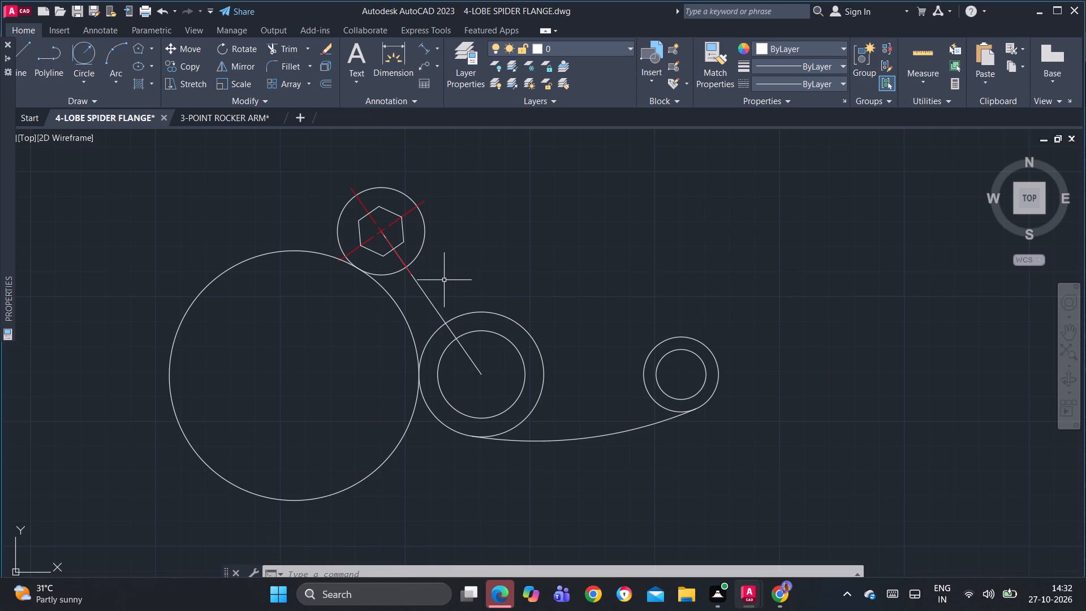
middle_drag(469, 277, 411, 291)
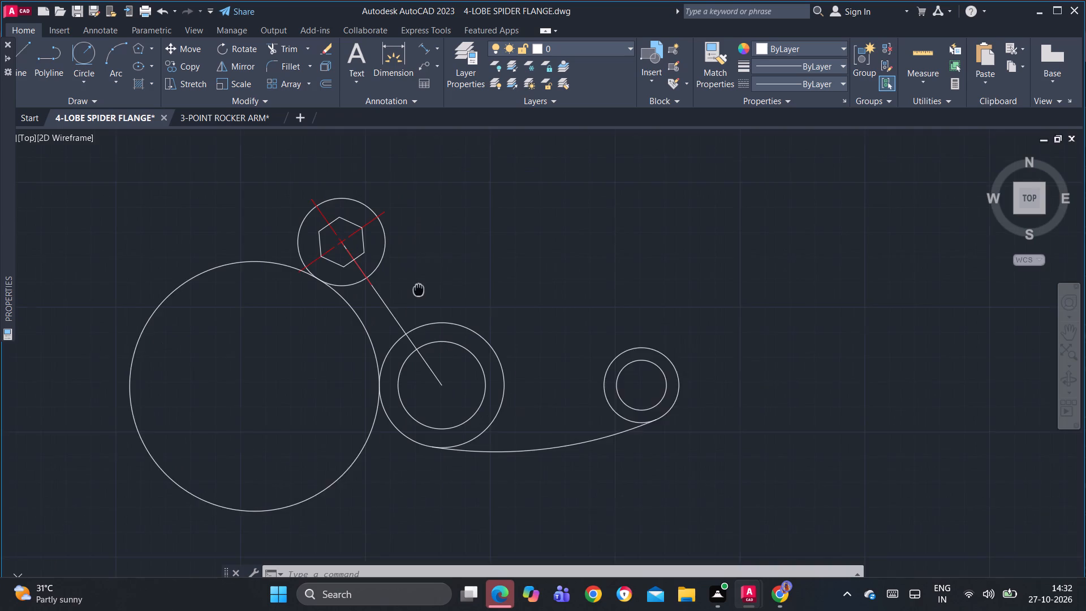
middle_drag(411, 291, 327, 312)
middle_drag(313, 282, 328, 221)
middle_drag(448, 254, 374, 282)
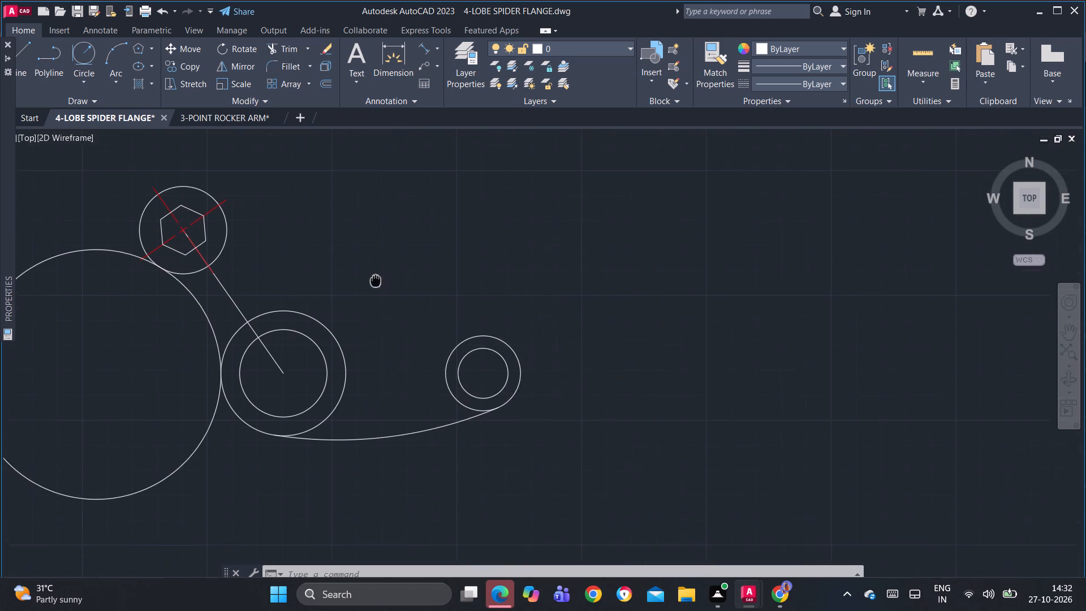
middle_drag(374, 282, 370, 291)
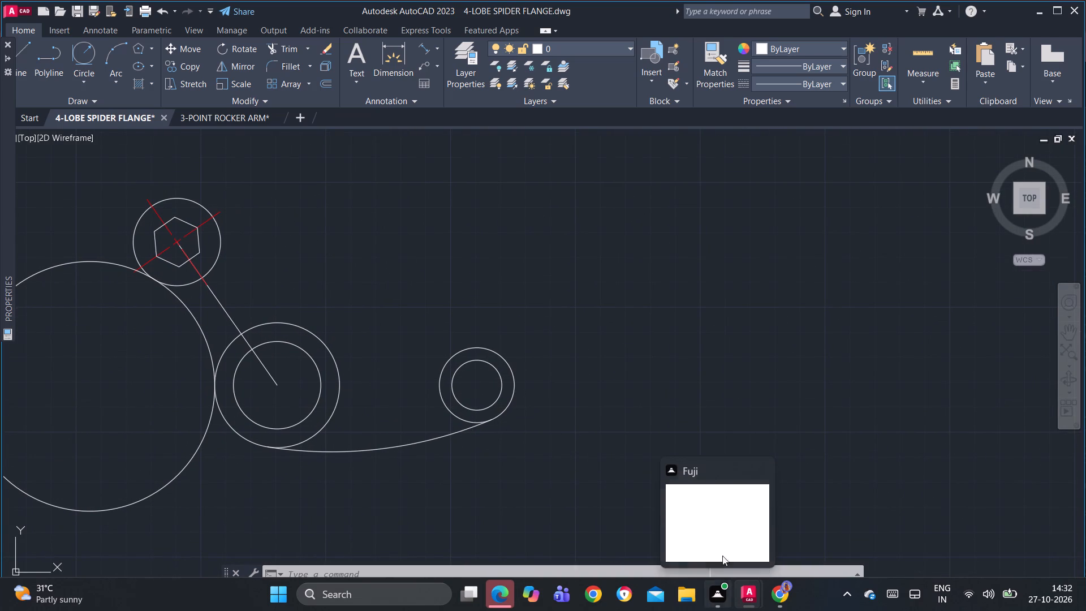
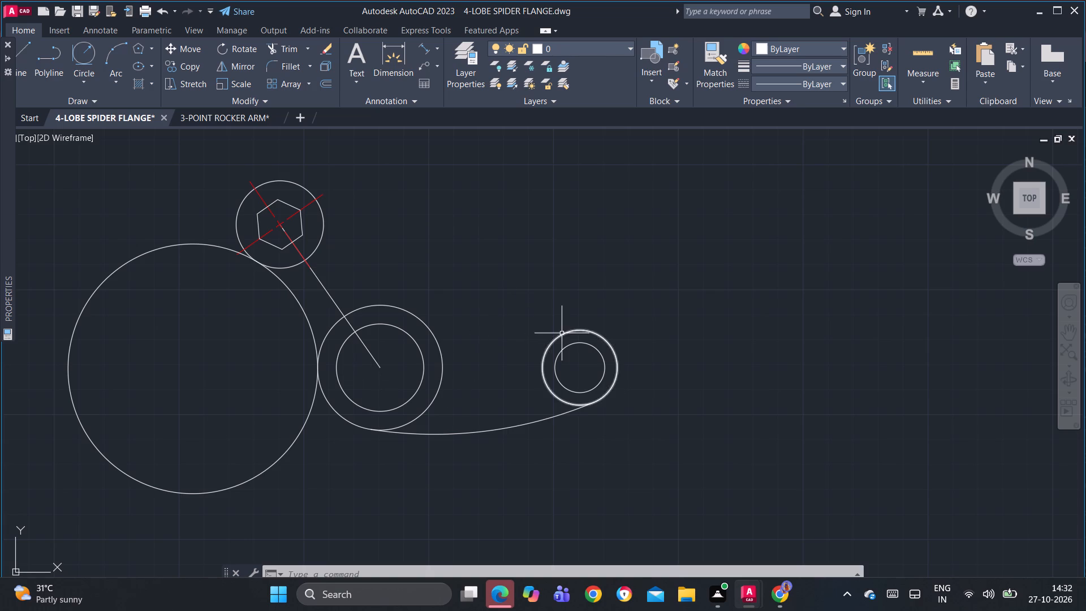
Draw a radius 50 circle tangent to the hexagon end circle and the hub's outer circle, on the side facing the horizontal arm.
middle_drag(559, 355, 444, 455)
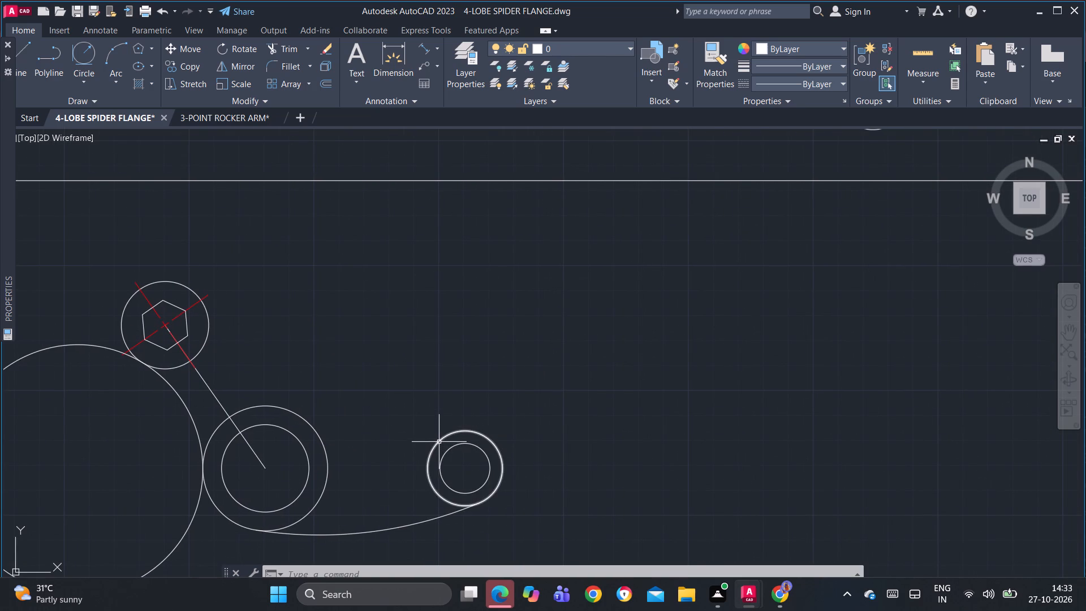
middle_drag(367, 390, 477, 366)
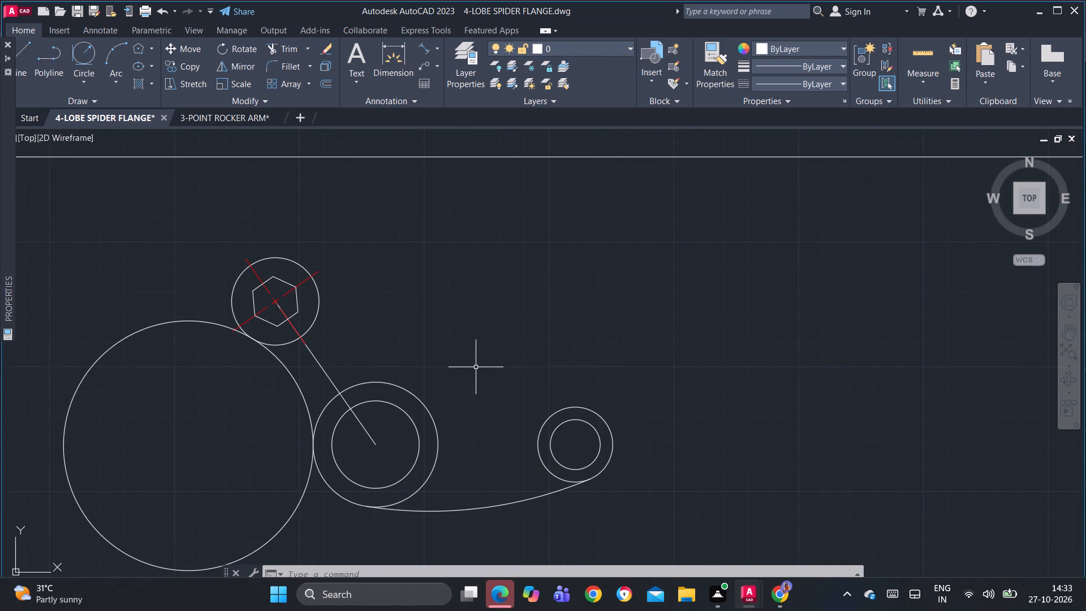
middle_drag(397, 368, 417, 424)
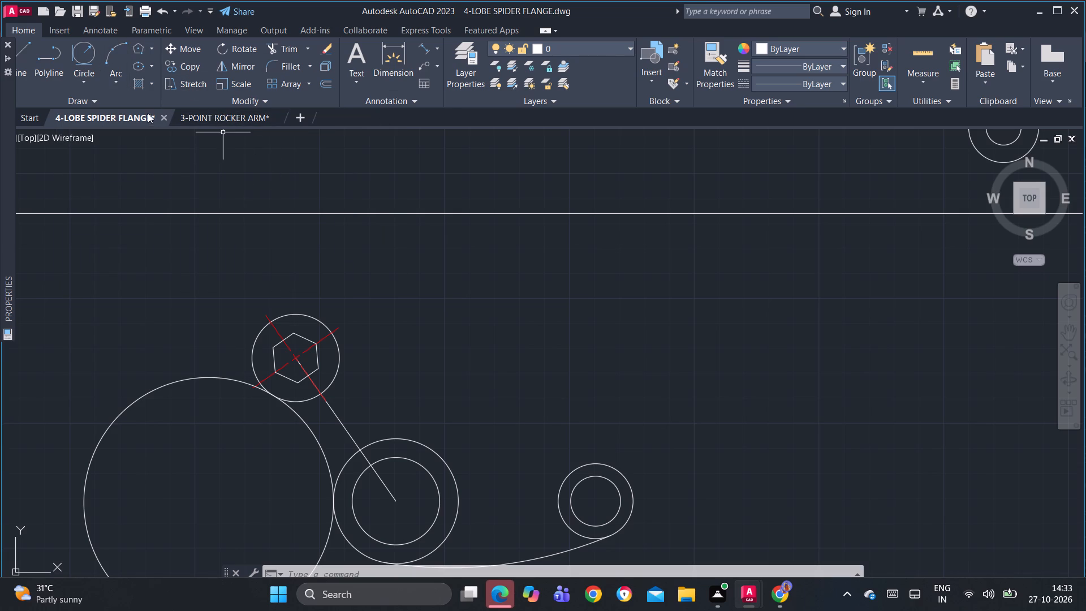
click(90, 80)
click(100, 222)
click(333, 332)
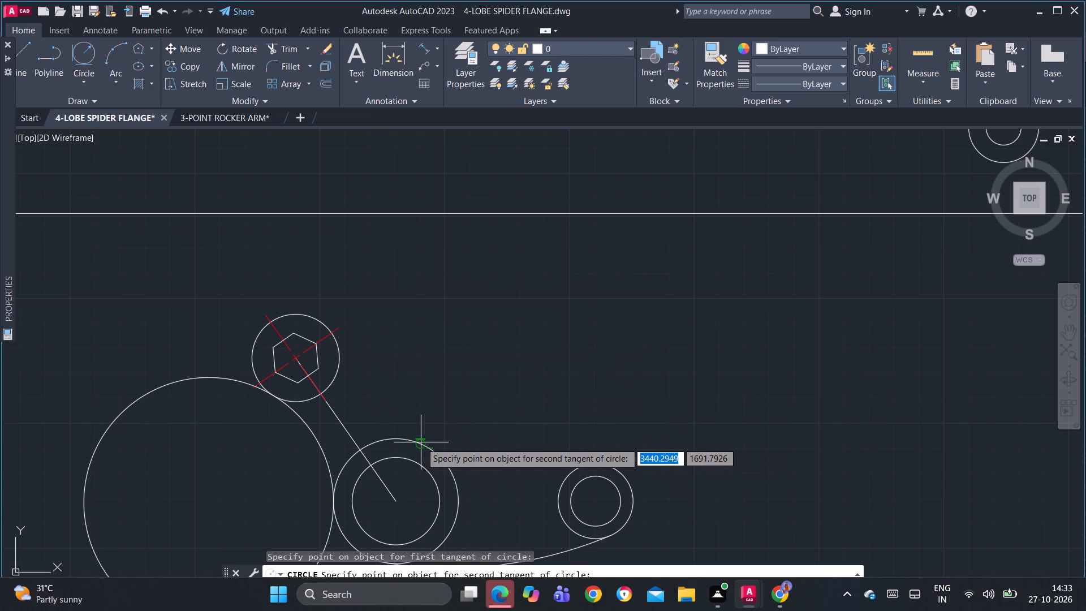
click(421, 442)
text(50)
key(Return)
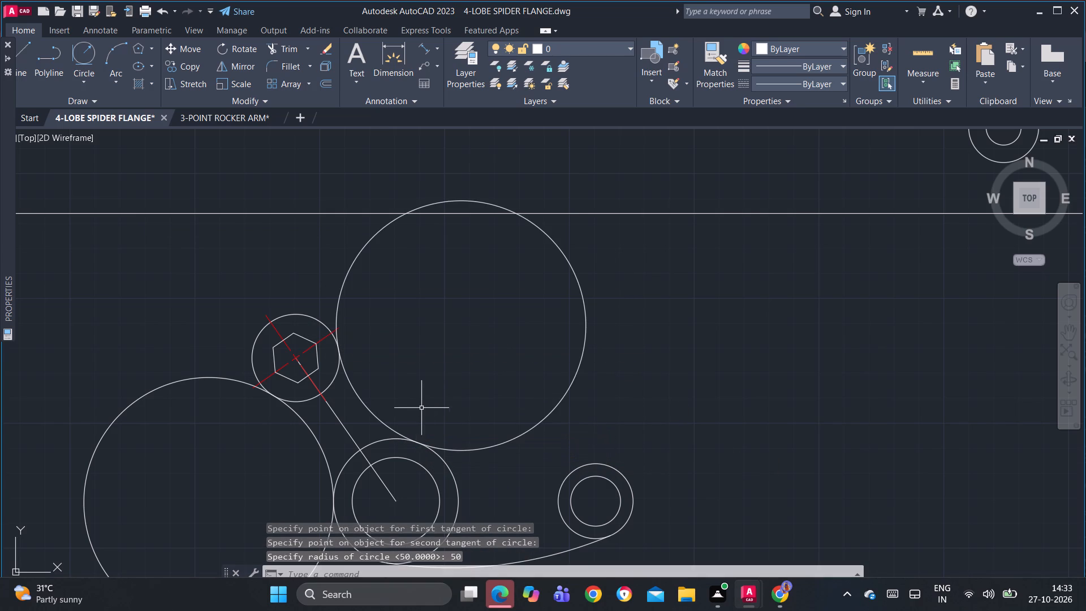
key(Escape)
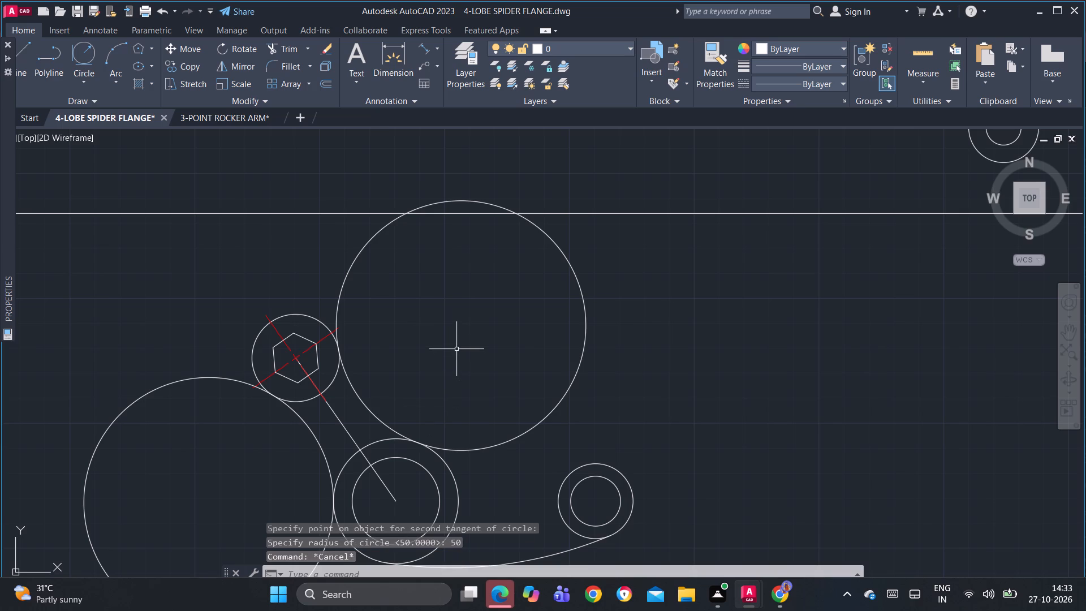
Trim both radius 50 circles between the boundary line and the arm, keeping the concave side arcs between the hexagon end and the hub.
key(t)
text(R)
key(space)
drag(627, 347, 561, 316)
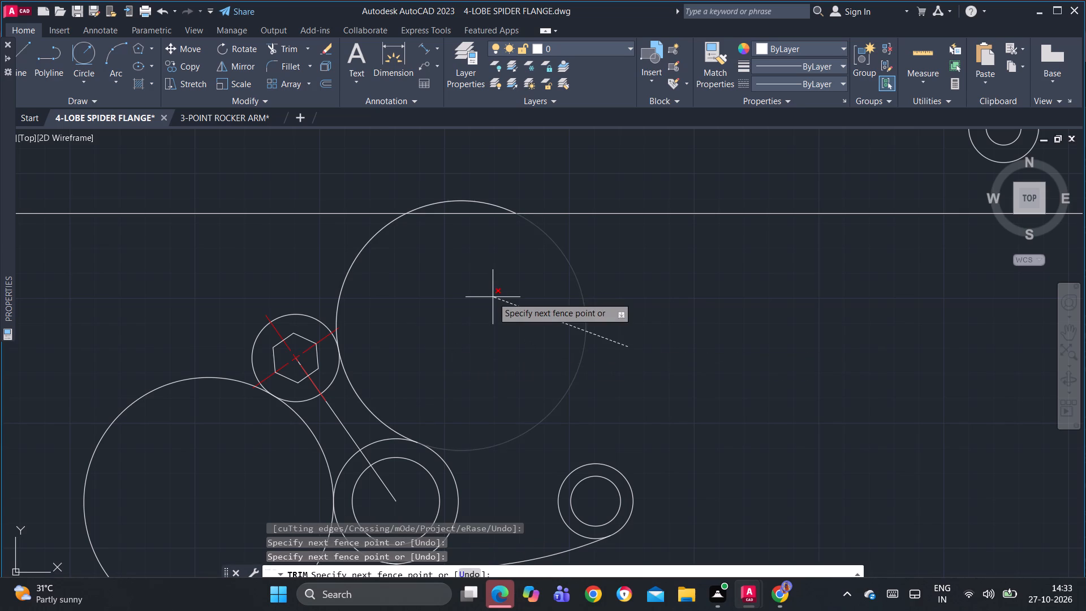
click(493, 297)
drag(408, 276, 382, 267)
click(301, 249)
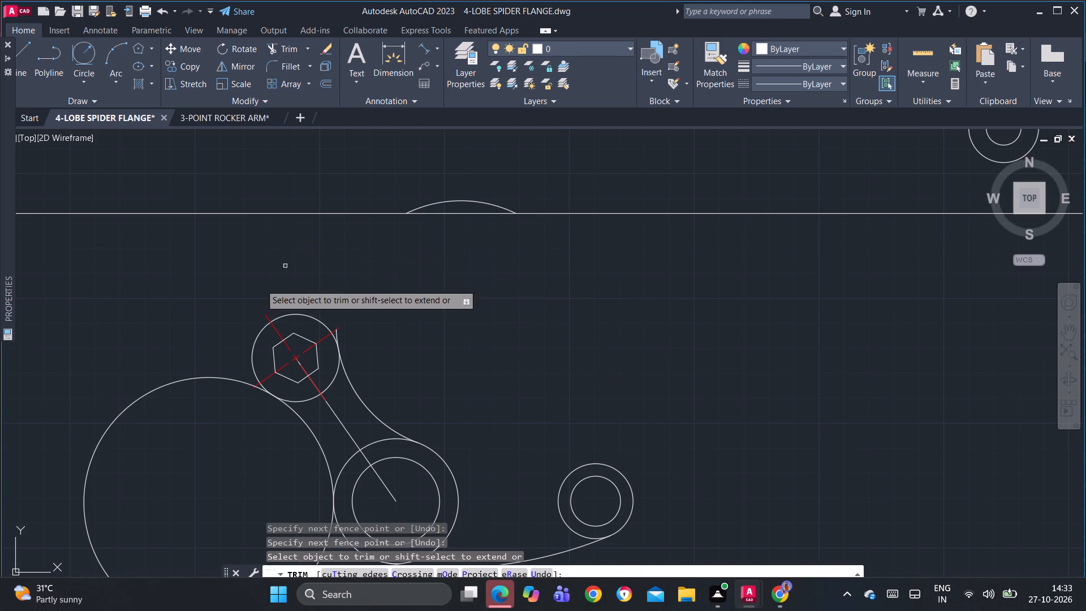
click(159, 367)
click(149, 455)
Trim the two arc ends that overshoot the hexagon end circle at their tangent points.
middle_drag(188, 479, 182, 464)
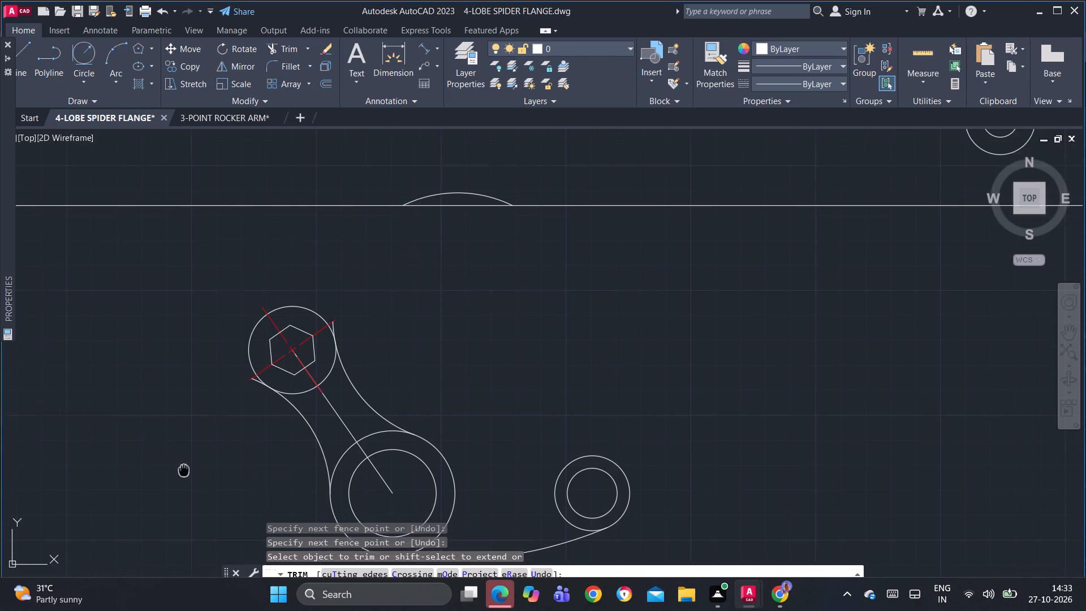
middle_drag(182, 464, 140, 380)
scroll(204, 289, up, 4)
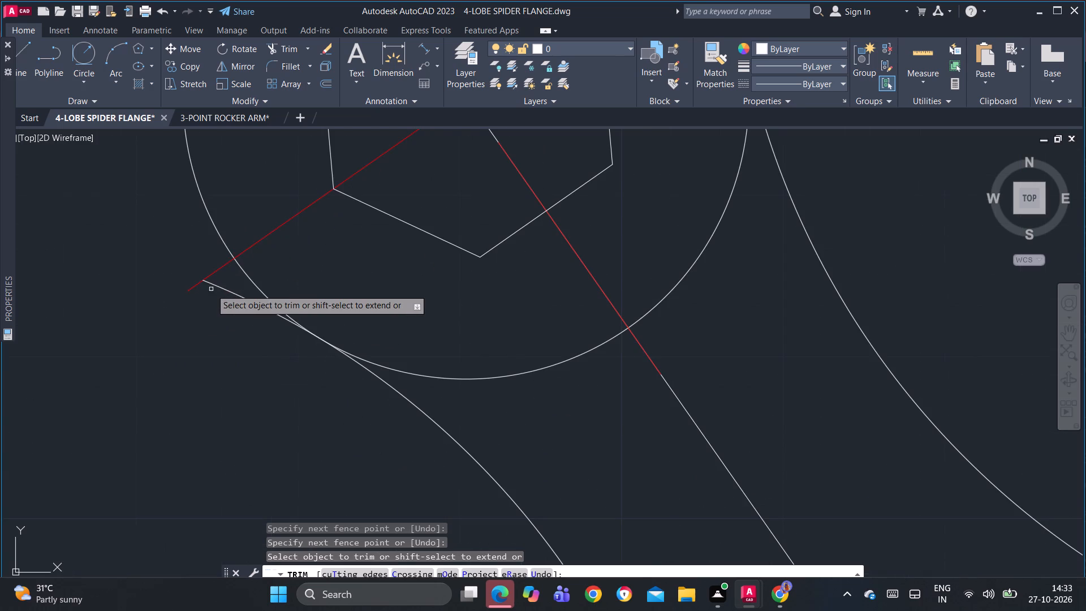
click(218, 286)
scroll(231, 329, down, 4)
scroll(307, 274, up, 4)
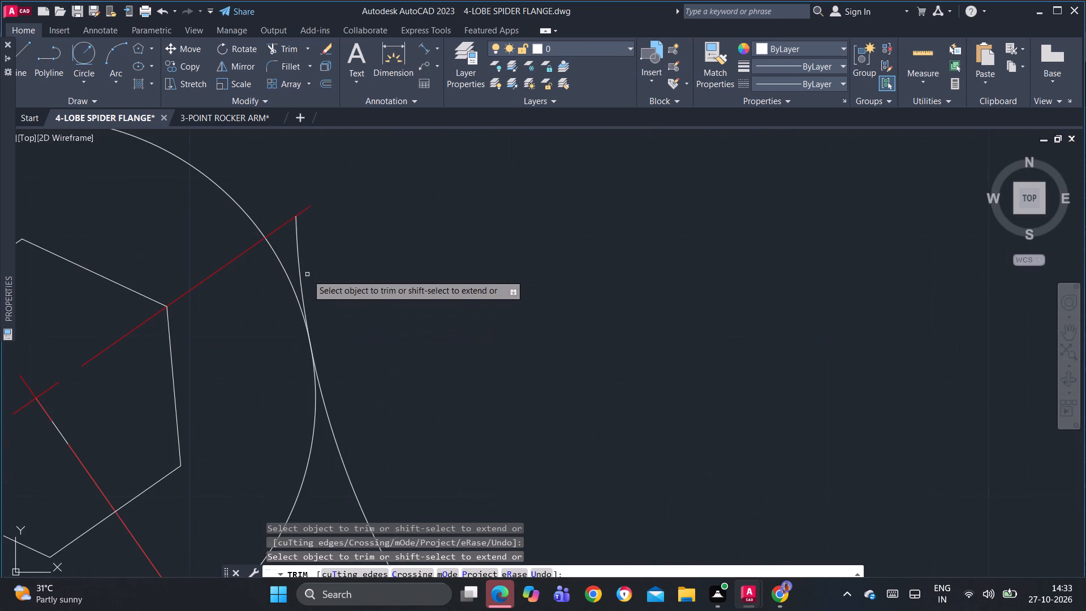
click(299, 266)
scroll(382, 268, down, 4)
middle_drag(455, 287, 404, 309)
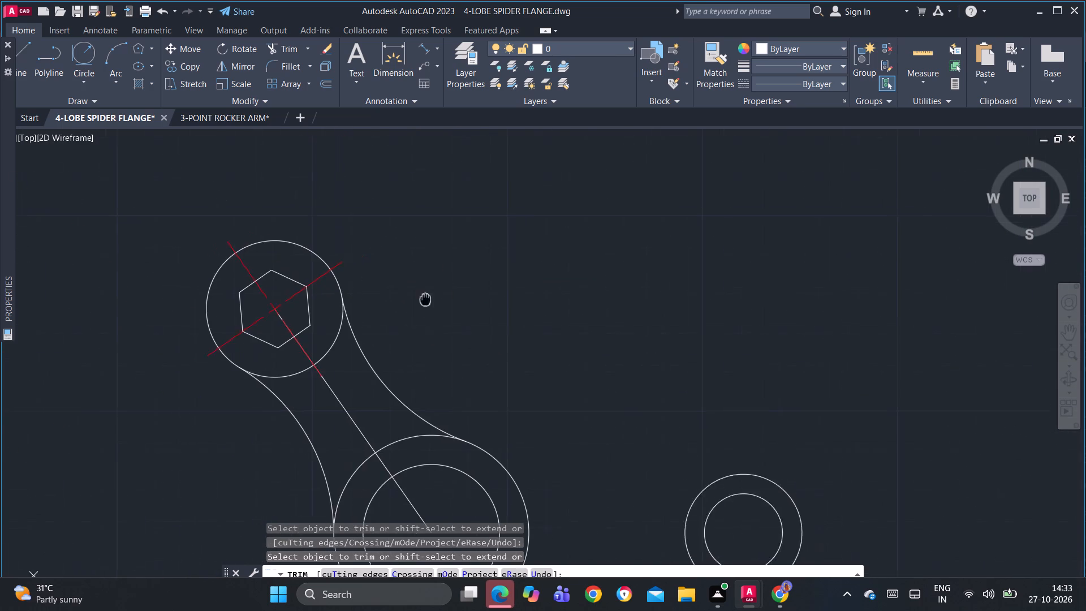
middle_drag(404, 309, 227, 314)
scroll(255, 318, down, 2)
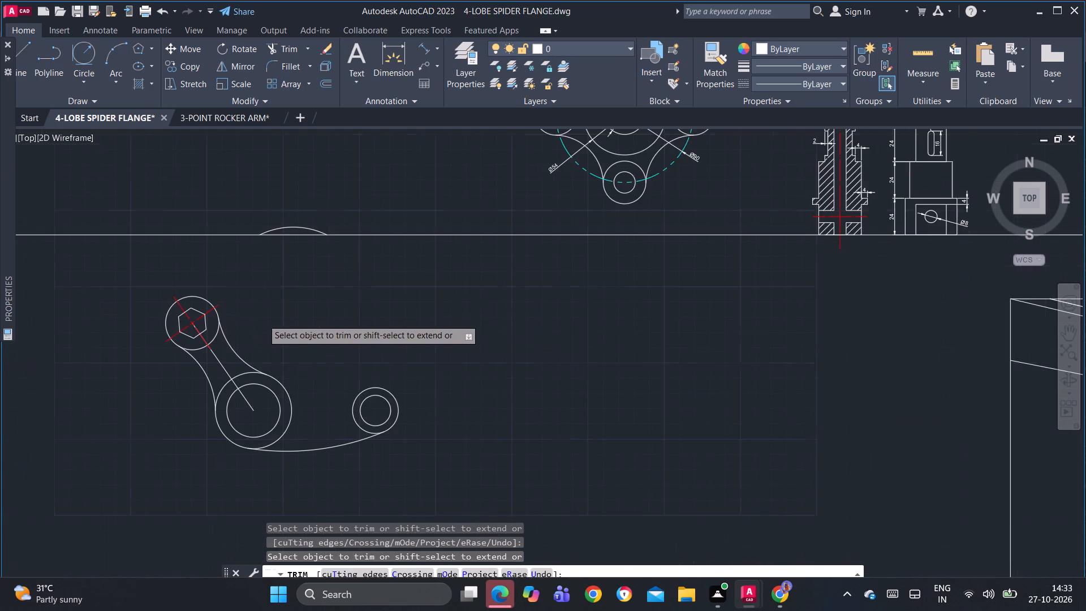
middle_drag(430, 328, 355, 324)
key(Escape)
Mirror the horizontal arm's bottom edge arc about the horizontal axis through the hub centre, keeping the source arc.
middle_drag(278, 342, 424, 330)
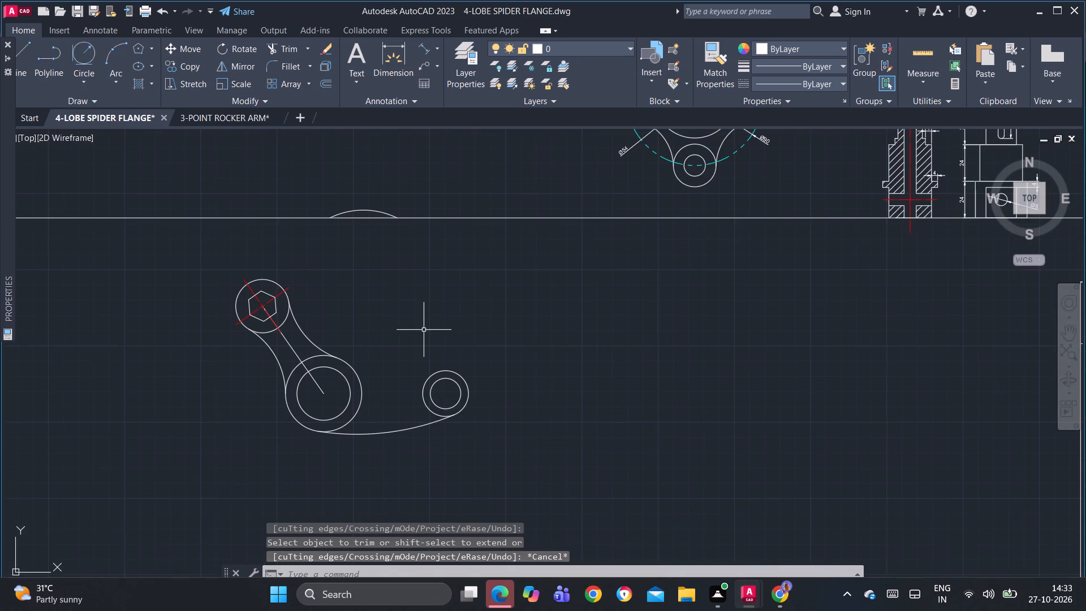
scroll(363, 374, up, 2)
middle_drag(468, 467, 428, 311)
drag(453, 379, 443, 355)
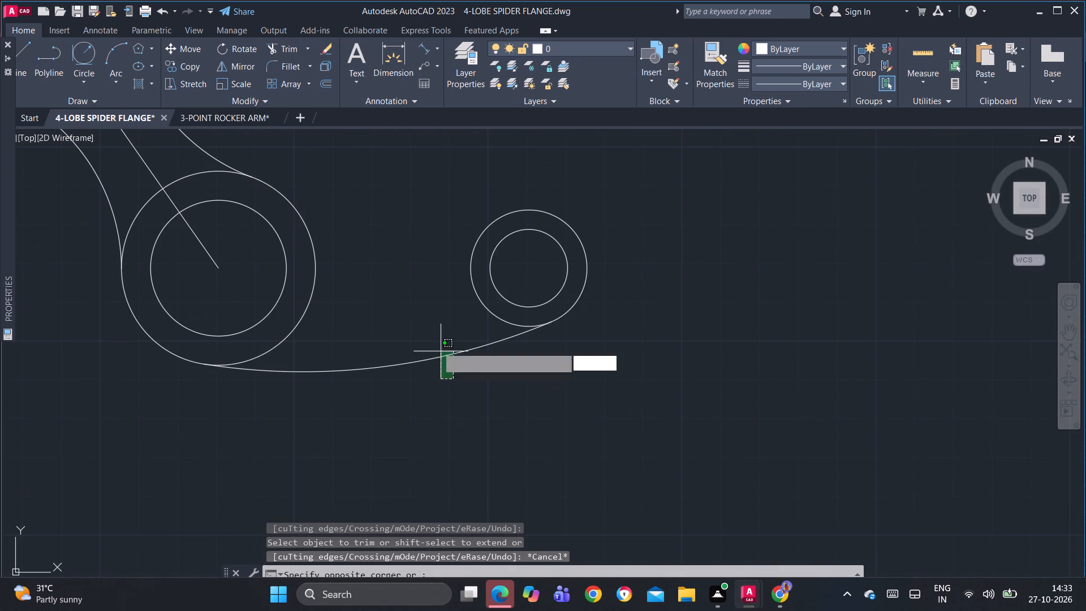
click(415, 311)
key(m)
key(i)
key(space)
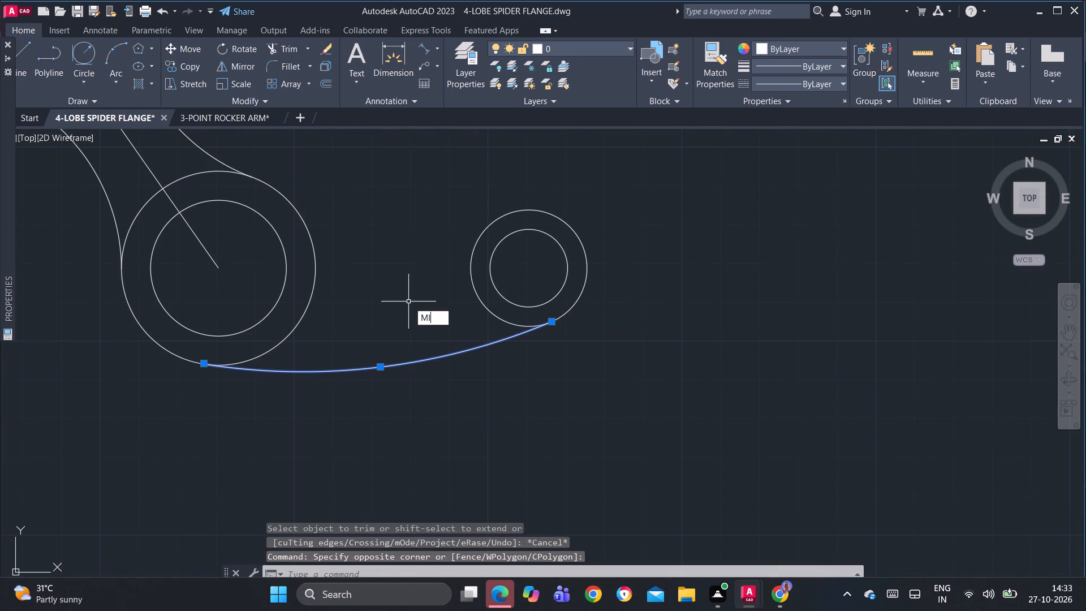
click(215, 266)
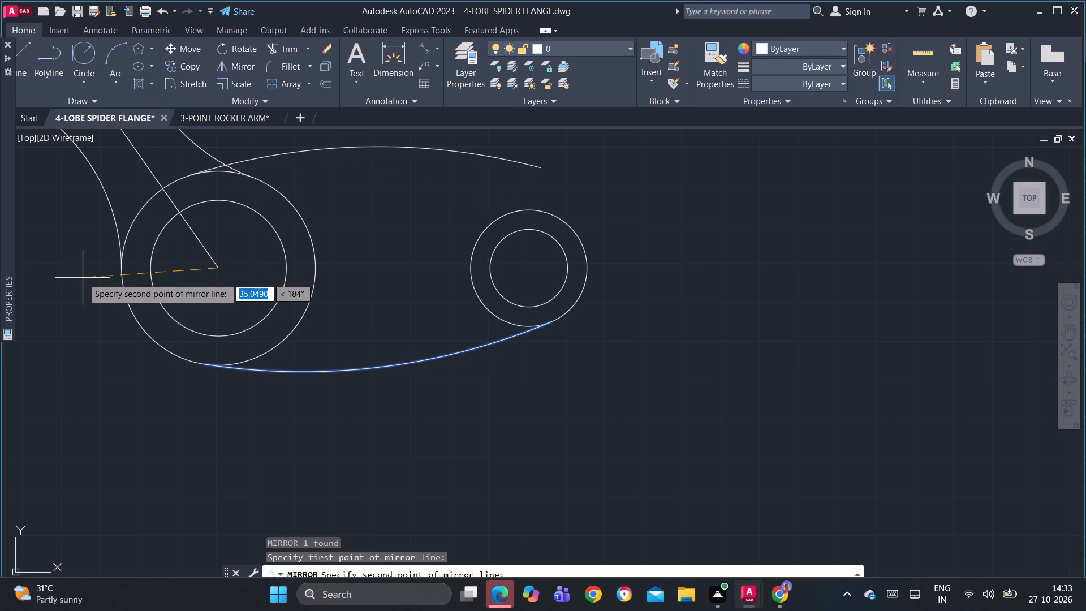
key(F8)
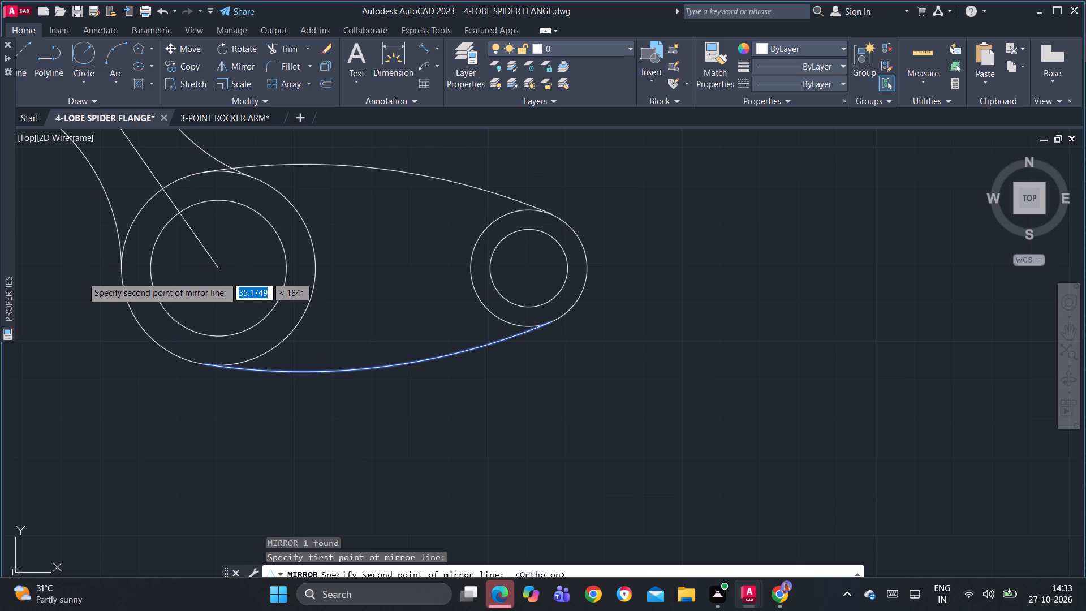
click(61, 278)
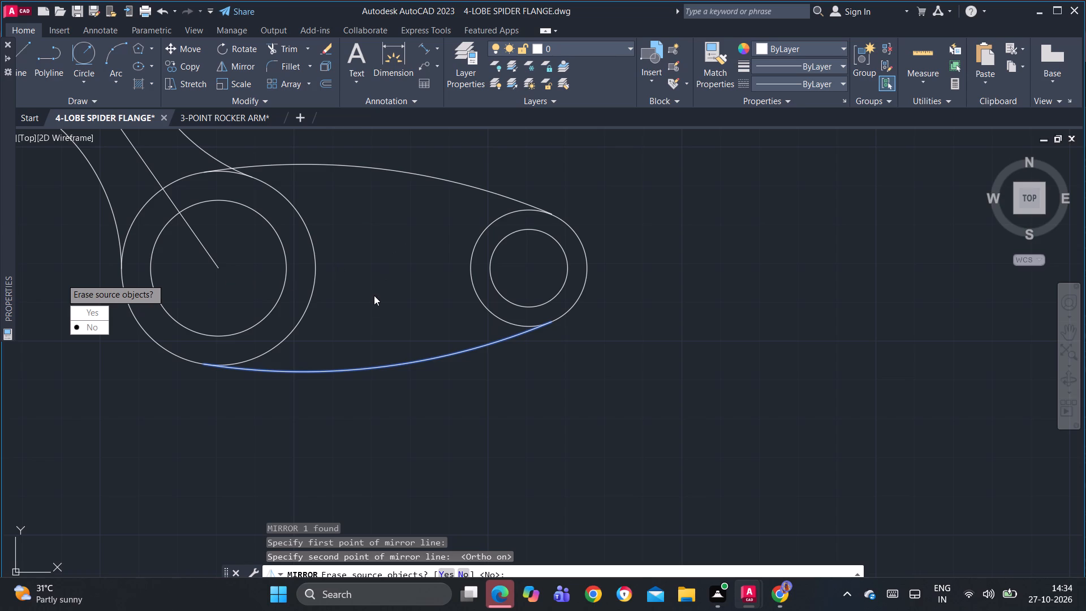
key(n)
key(space)
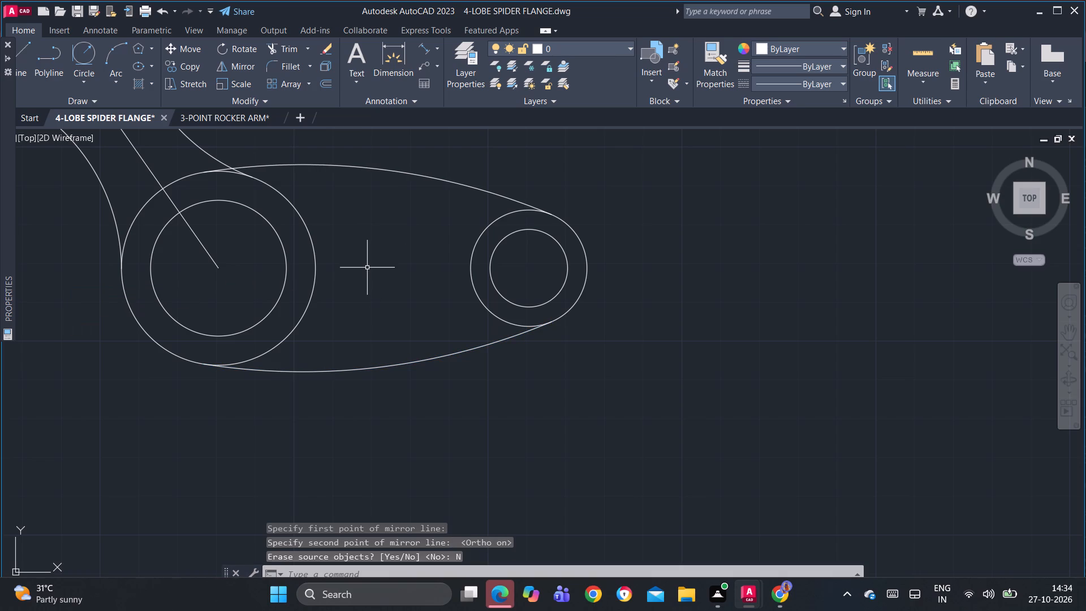
Save the 4-LOBE SPIDER FLANGE drawing.
click(352, 258)
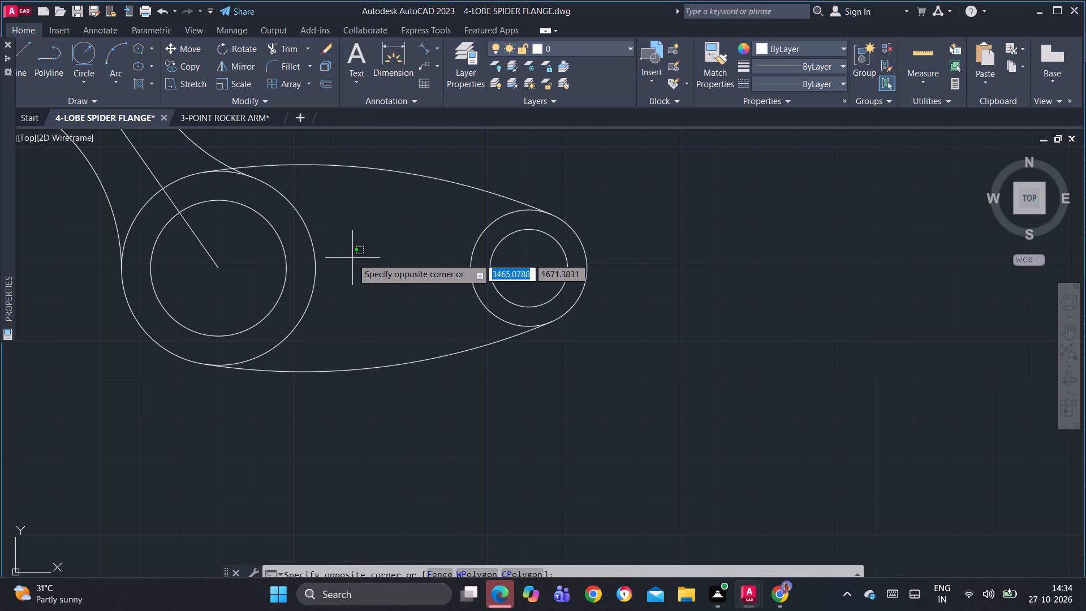
middle_drag(389, 261, 505, 278)
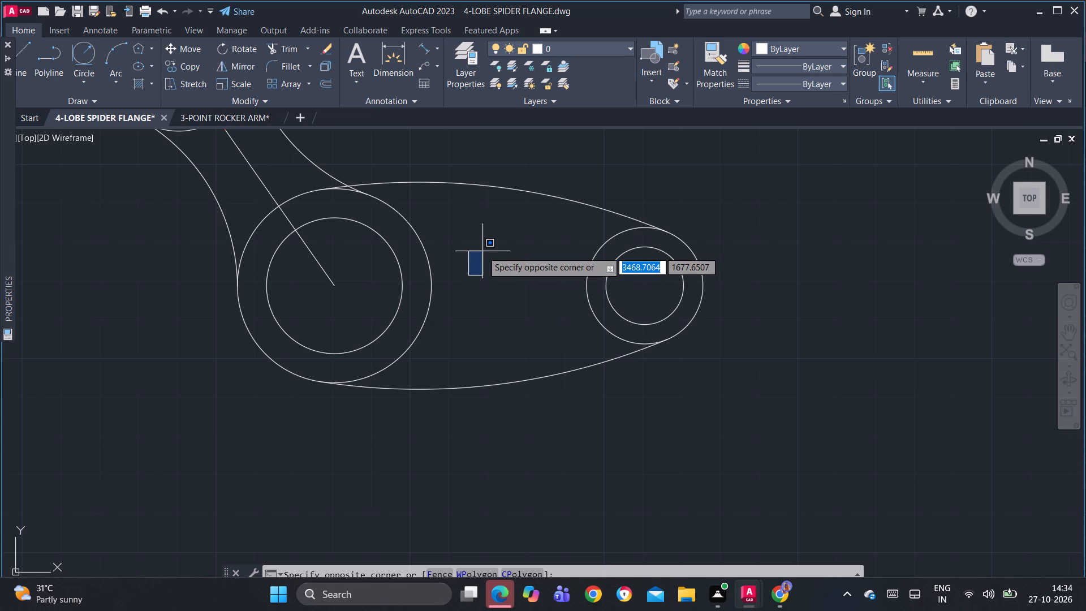
key(ctrl+s)
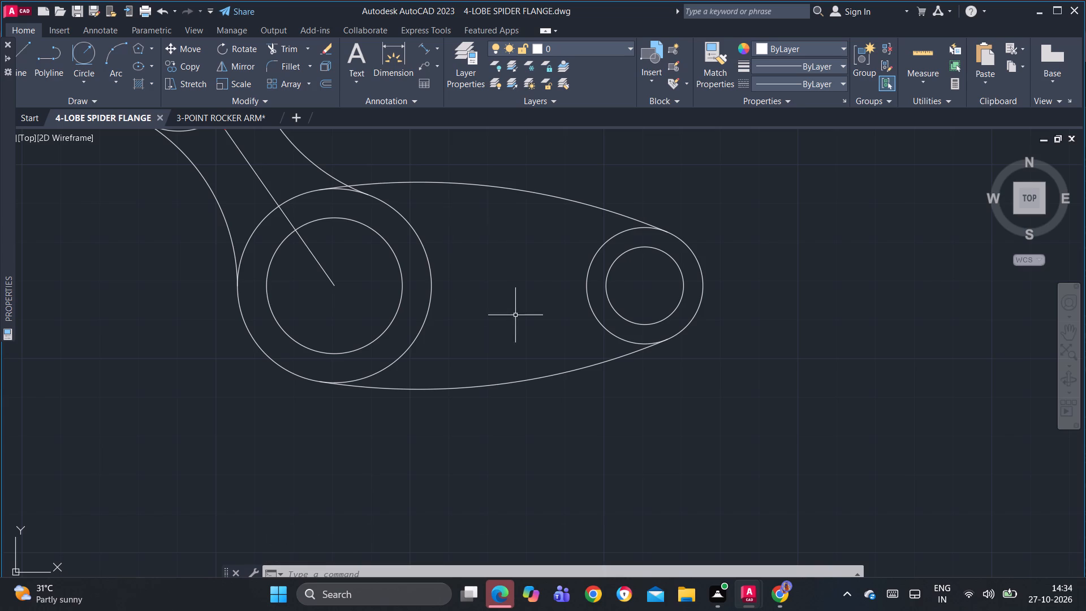
Examine the junction of the angled side arc, the horizontal arm's top edge arc and the hub's outer circle.
middle_drag(550, 328, 652, 363)
middle_drag(600, 317, 597, 419)
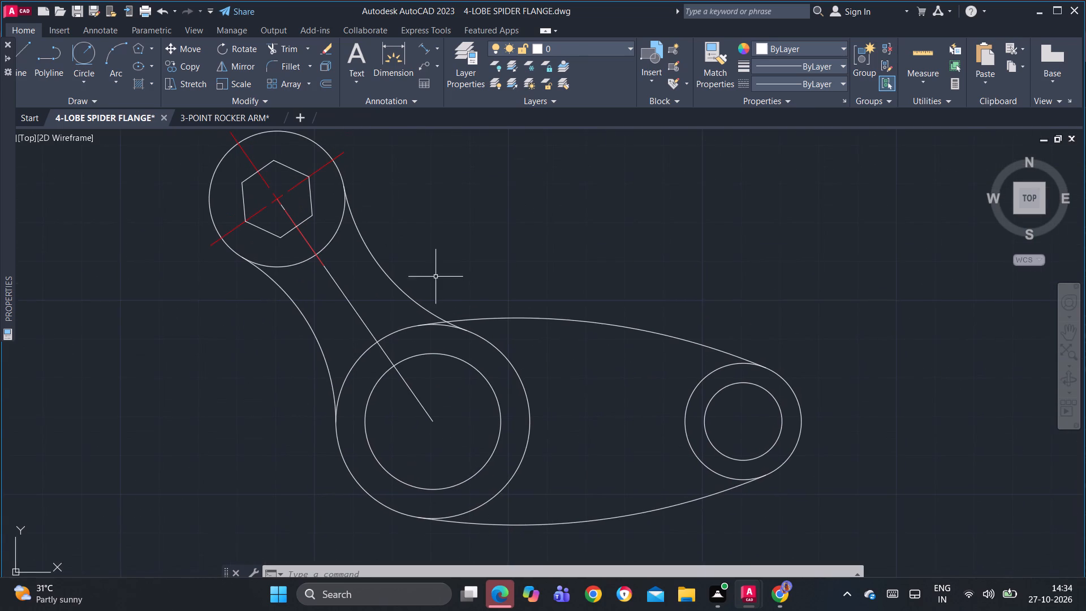
middle_drag(433, 294, 398, 329)
scroll(419, 365, up, 2)
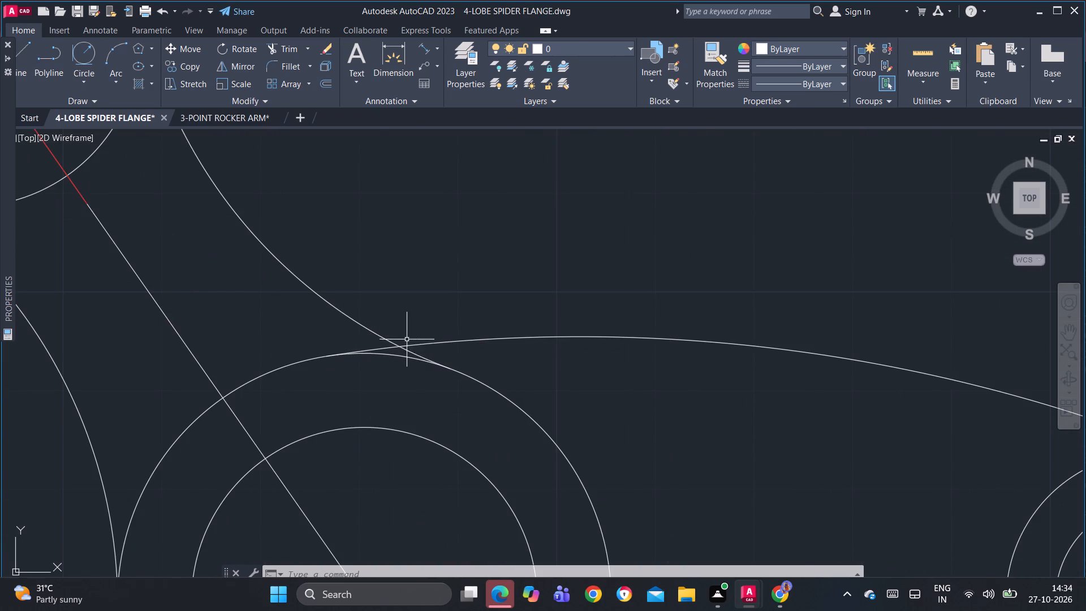
scroll(403, 350, up, 1)
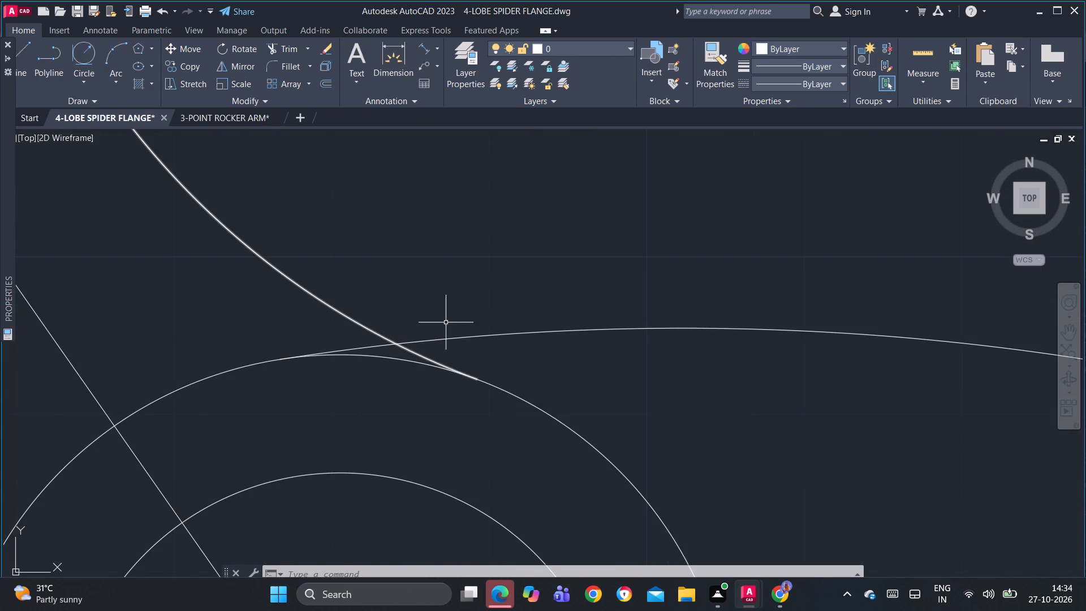
scroll(446, 321, down, 3)
middle_drag(493, 300, 462, 265)
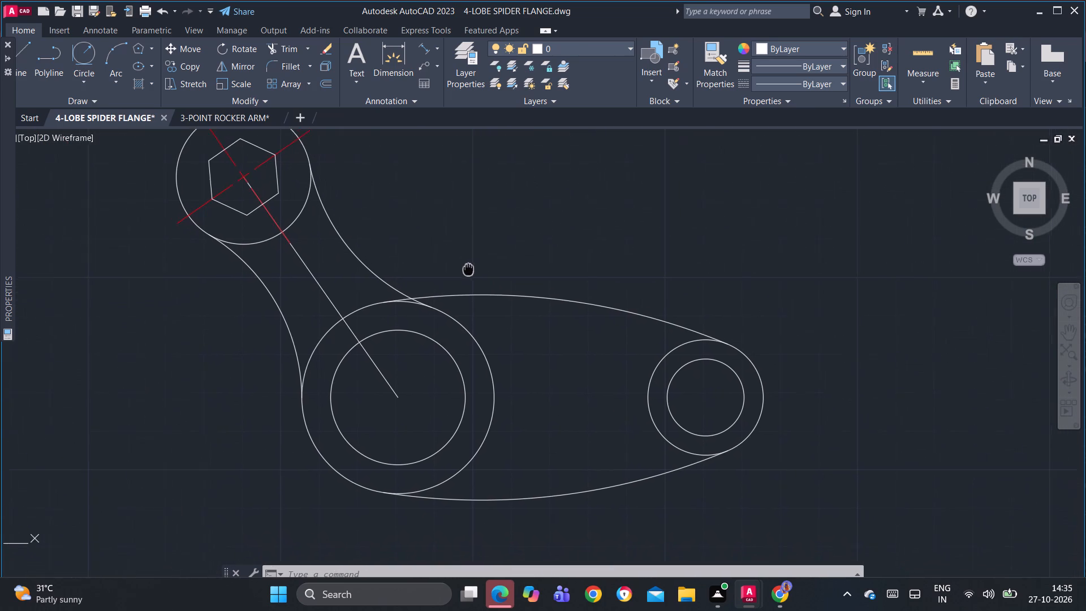
middle_drag(462, 265, 493, 330)
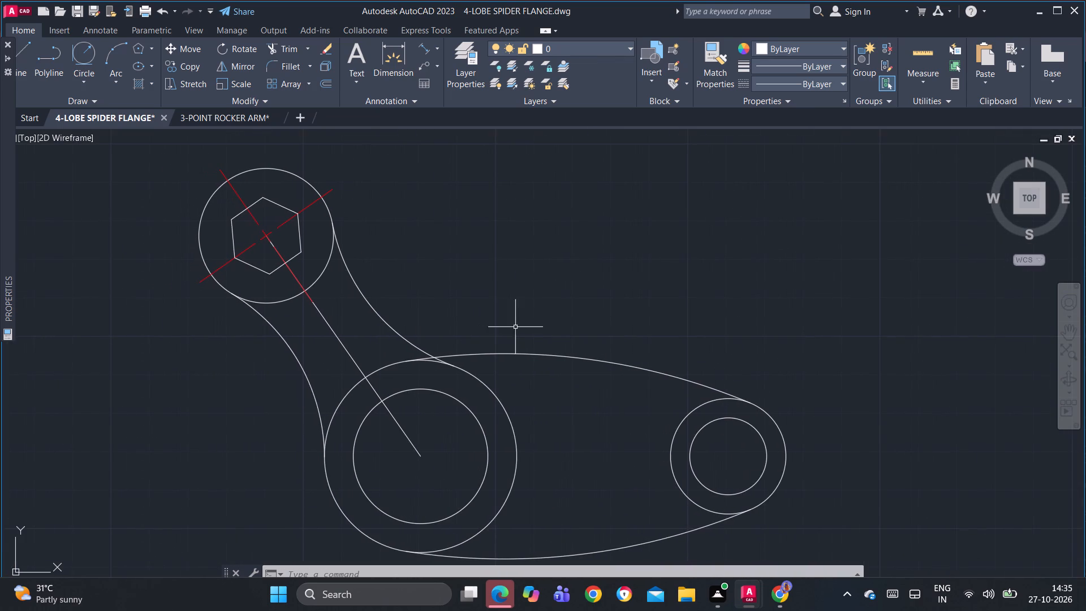
middle_drag(595, 313, 633, 312)
middle_drag(536, 252, 523, 265)
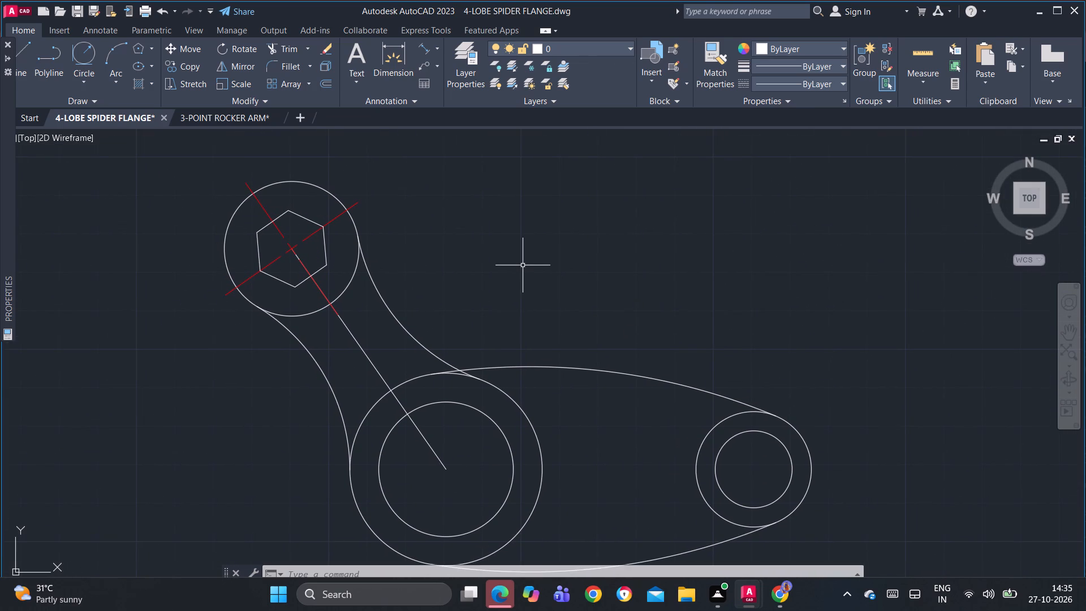
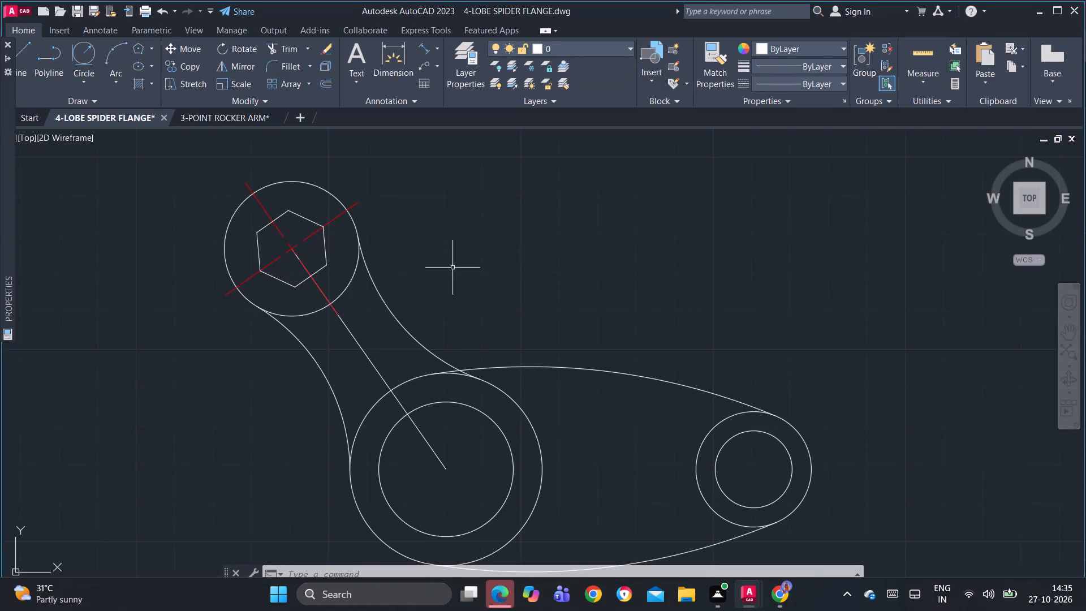
Put the line joining the hexagon end's centre to the hub centre on the red centreline layer 1.
middle_drag(453, 268, 520, 284)
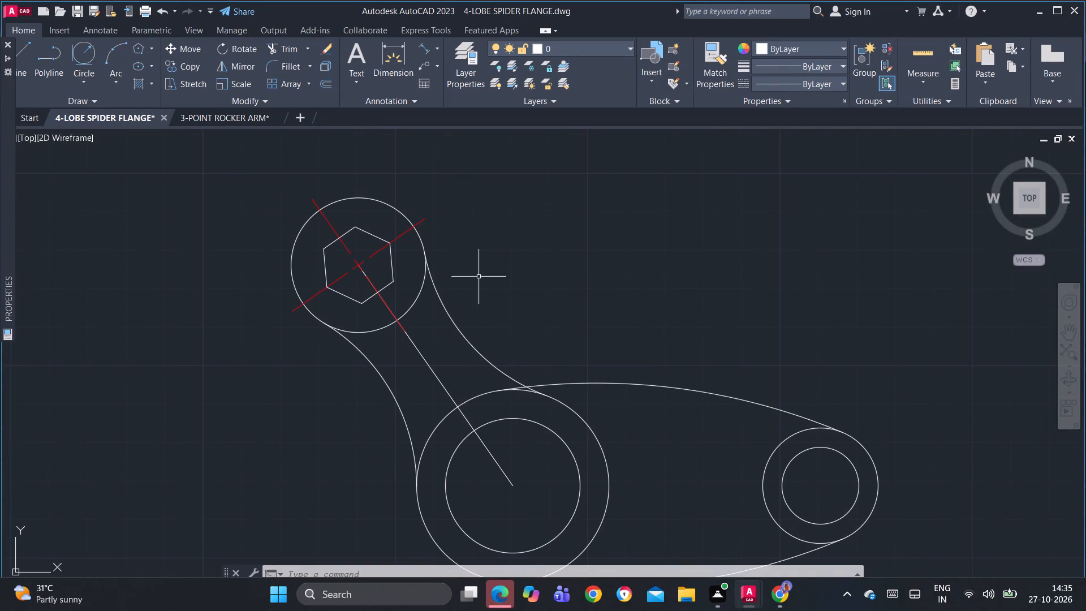
middle_drag(509, 319, 504, 283)
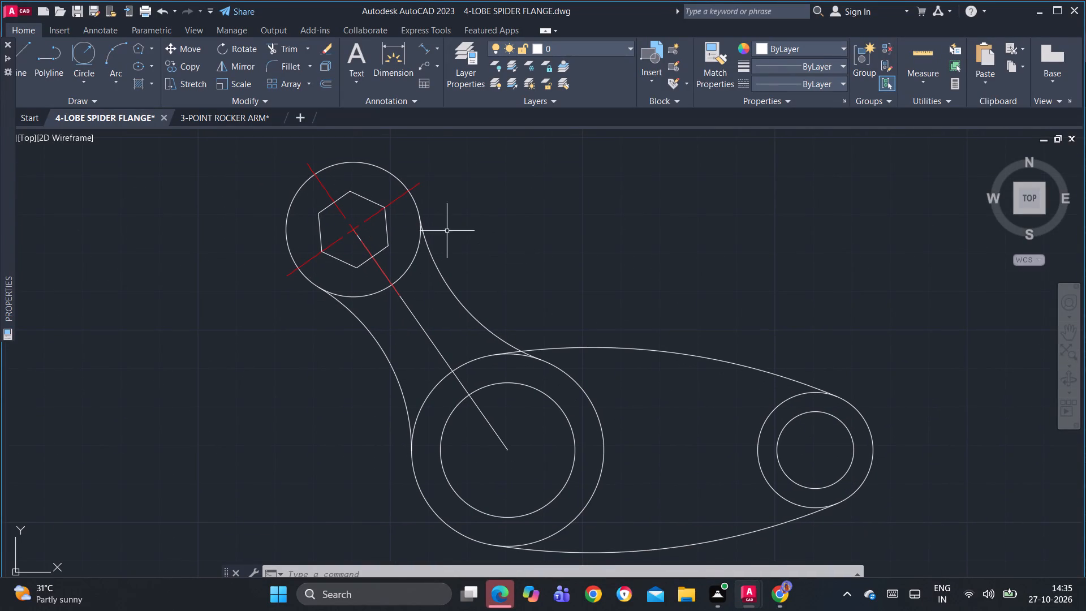
middle_drag(371, 325, 380, 266)
scroll(516, 368, up, 1)
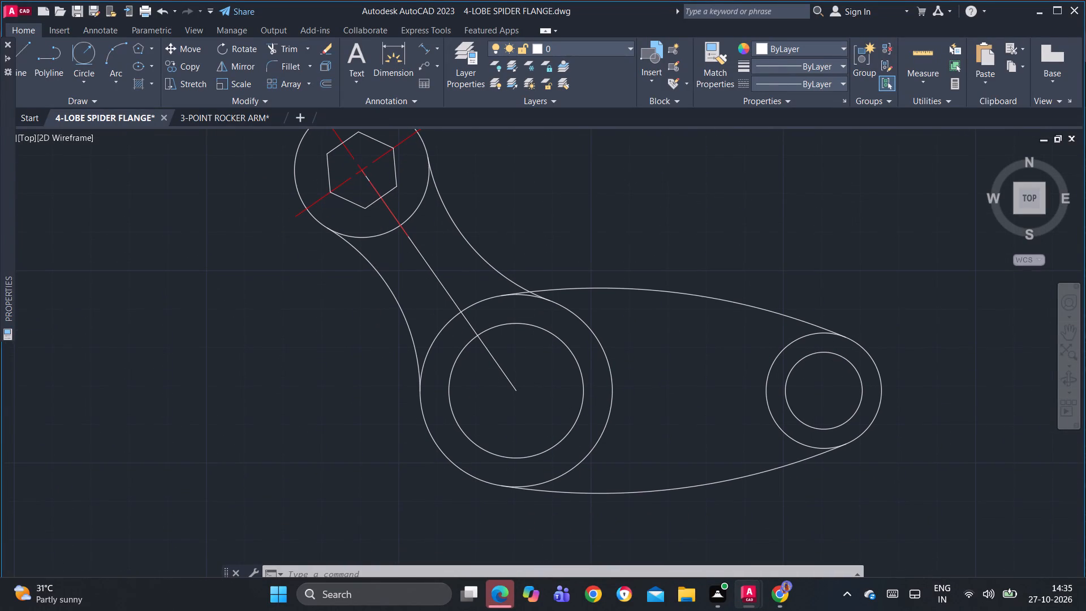
middle_drag(517, 366, 583, 411)
click(472, 283)
click(450, 287)
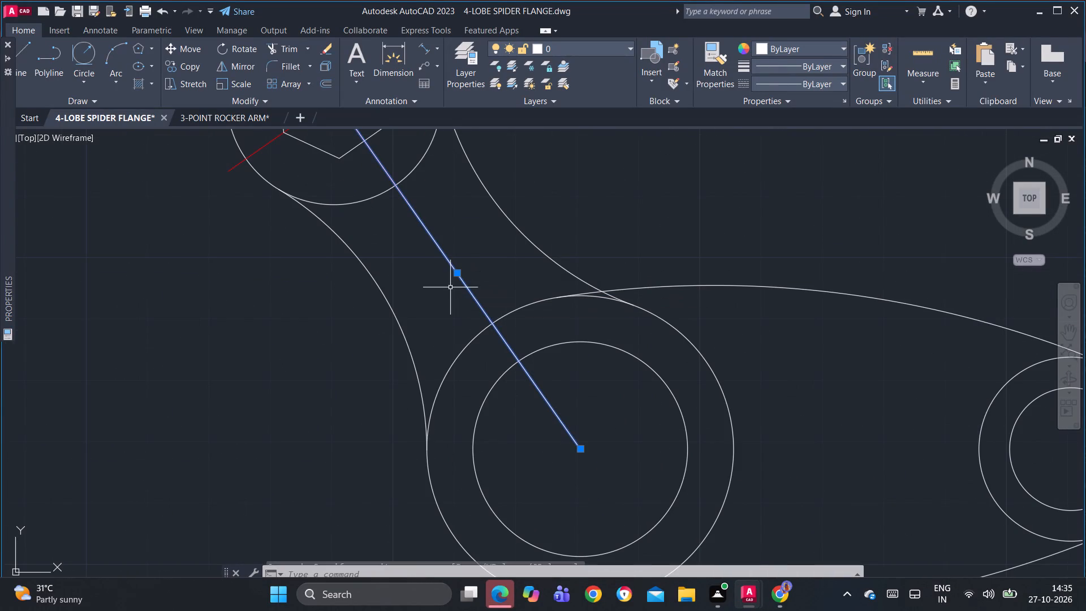
click(562, 49)
click(568, 81)
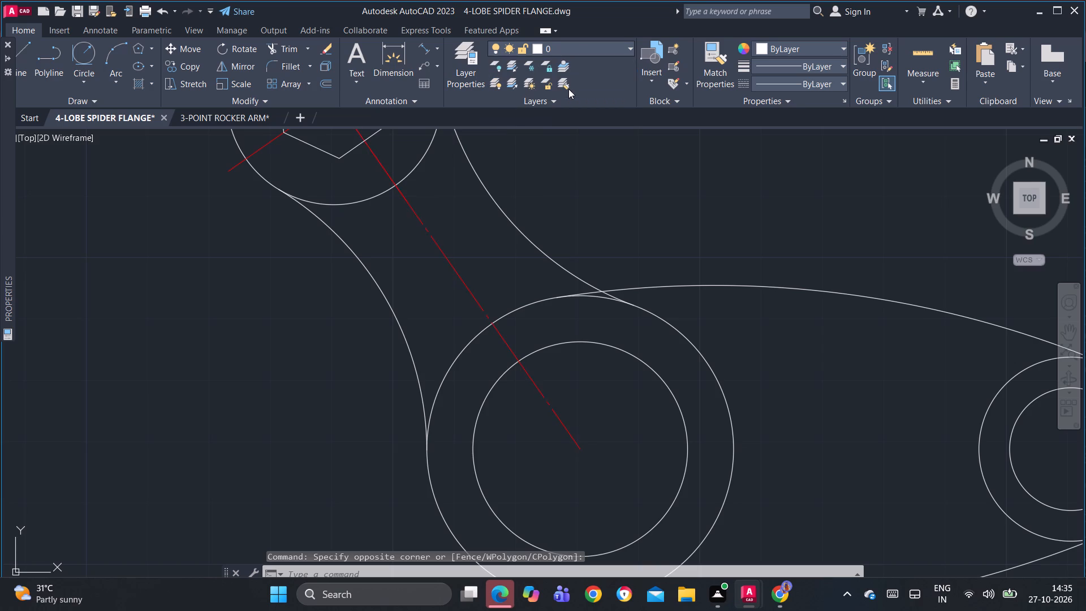
scroll(593, 251, down, 3)
middle_drag(632, 248, 545, 242)
scroll(511, 251, up, 1)
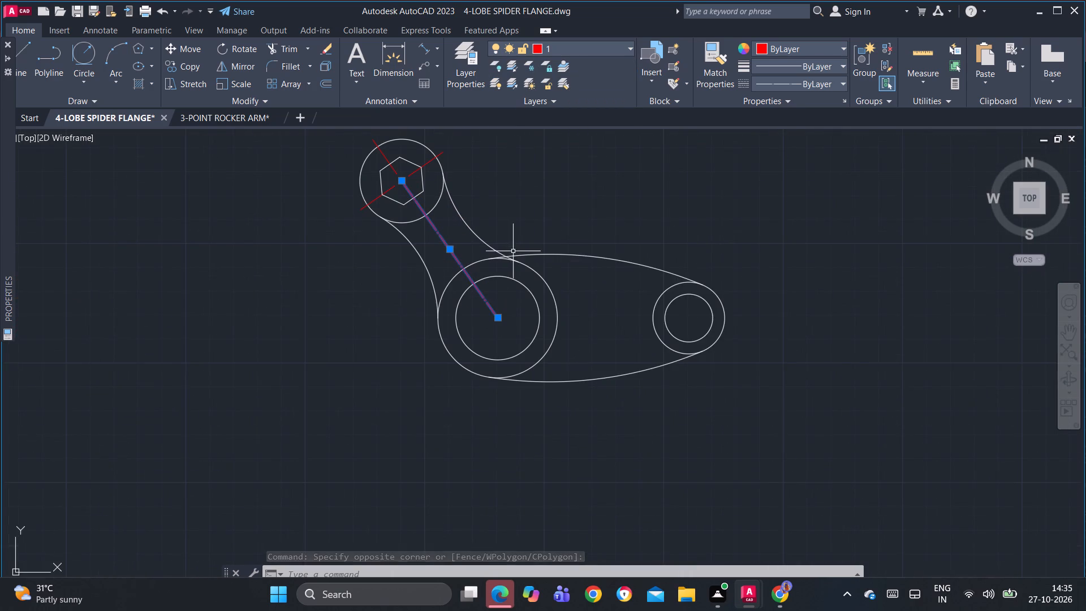
middle_drag(644, 264, 681, 268)
key(Escape)
key(Escape)
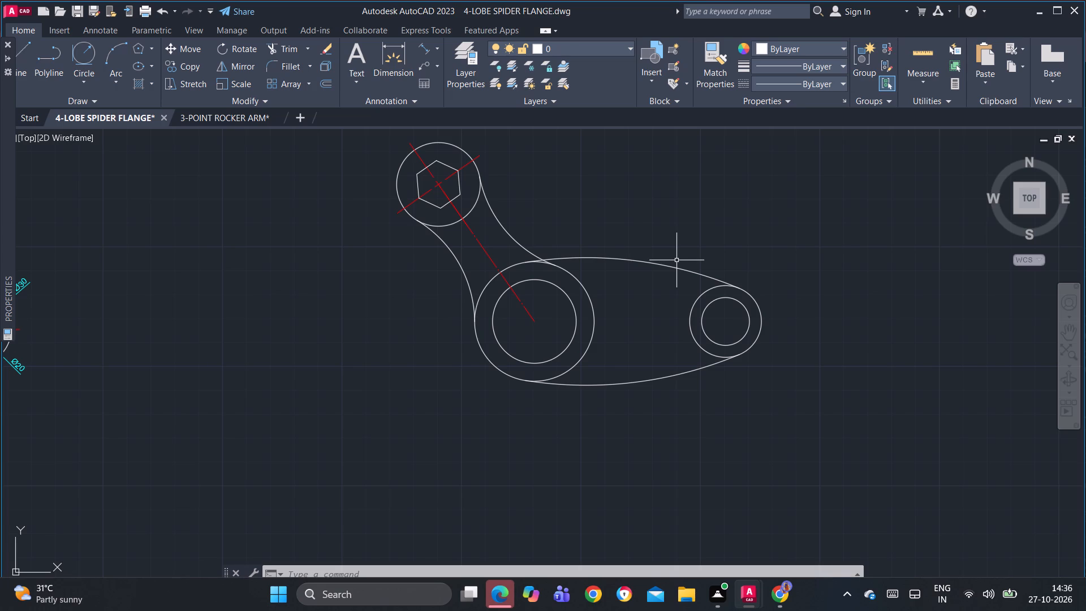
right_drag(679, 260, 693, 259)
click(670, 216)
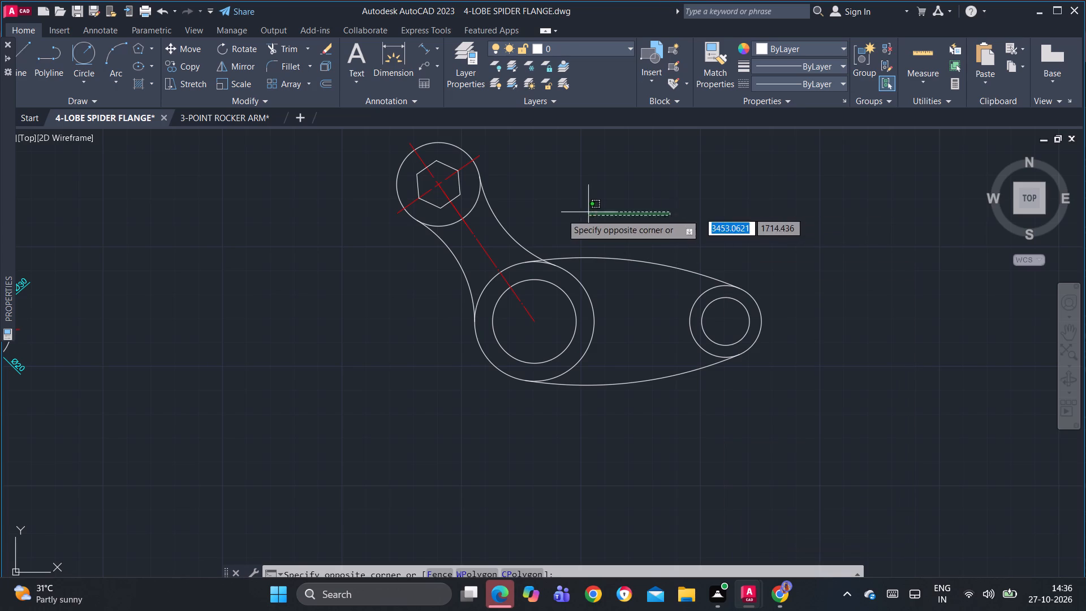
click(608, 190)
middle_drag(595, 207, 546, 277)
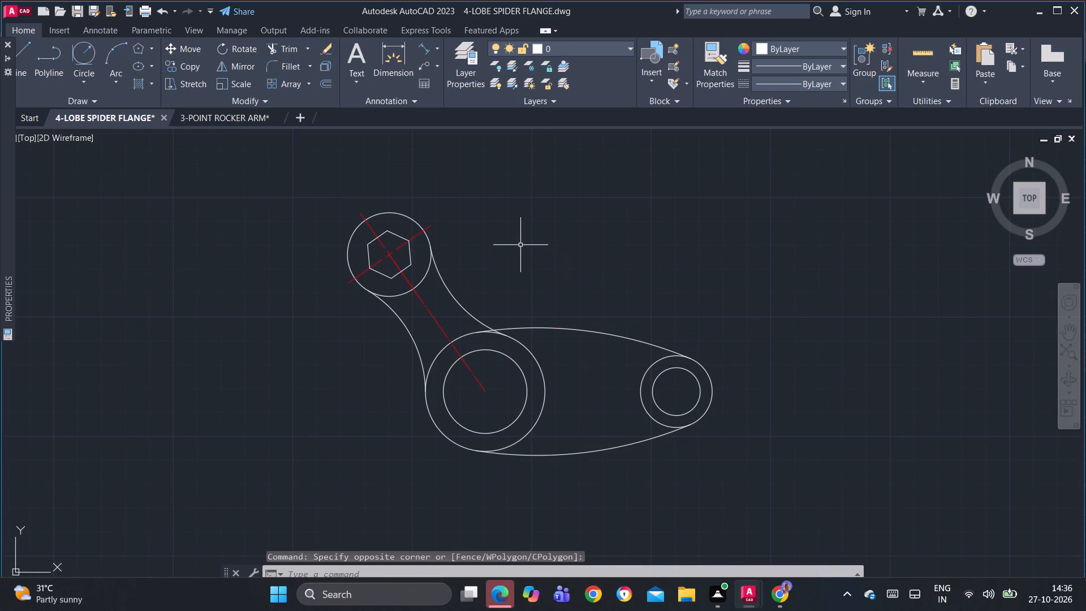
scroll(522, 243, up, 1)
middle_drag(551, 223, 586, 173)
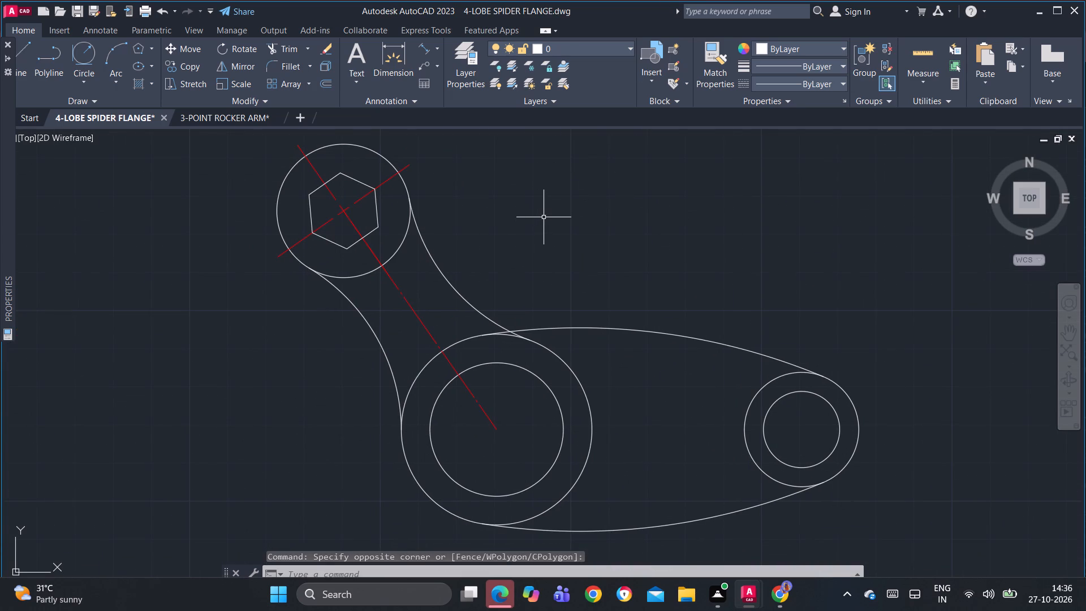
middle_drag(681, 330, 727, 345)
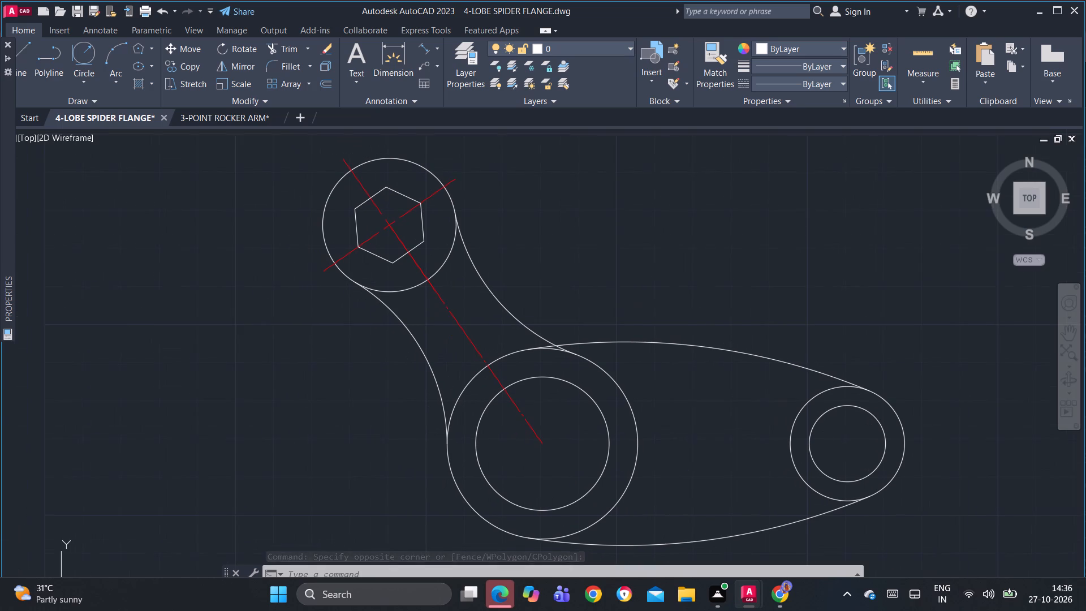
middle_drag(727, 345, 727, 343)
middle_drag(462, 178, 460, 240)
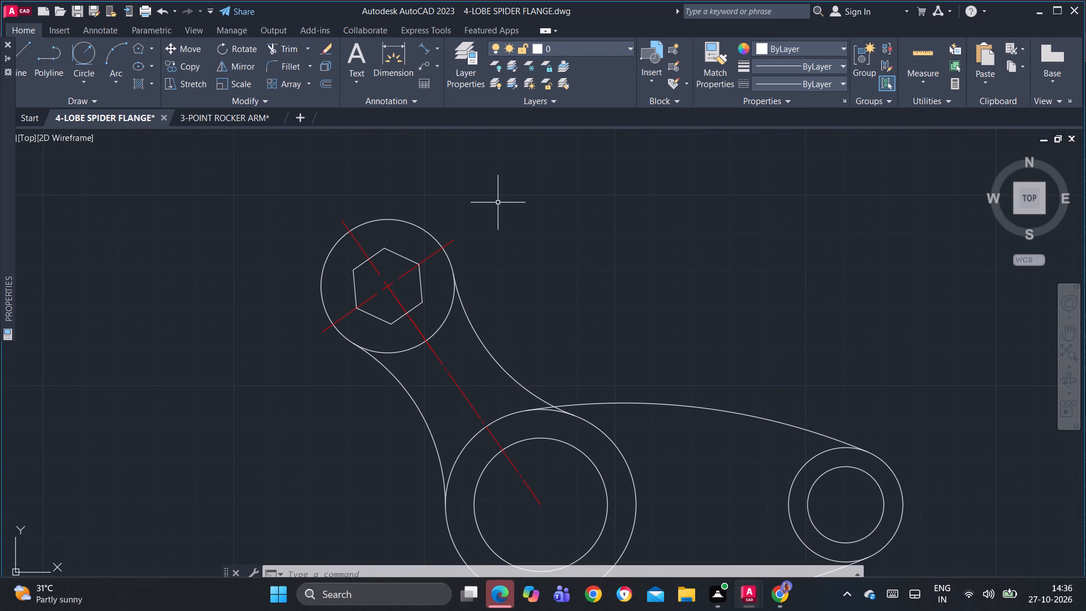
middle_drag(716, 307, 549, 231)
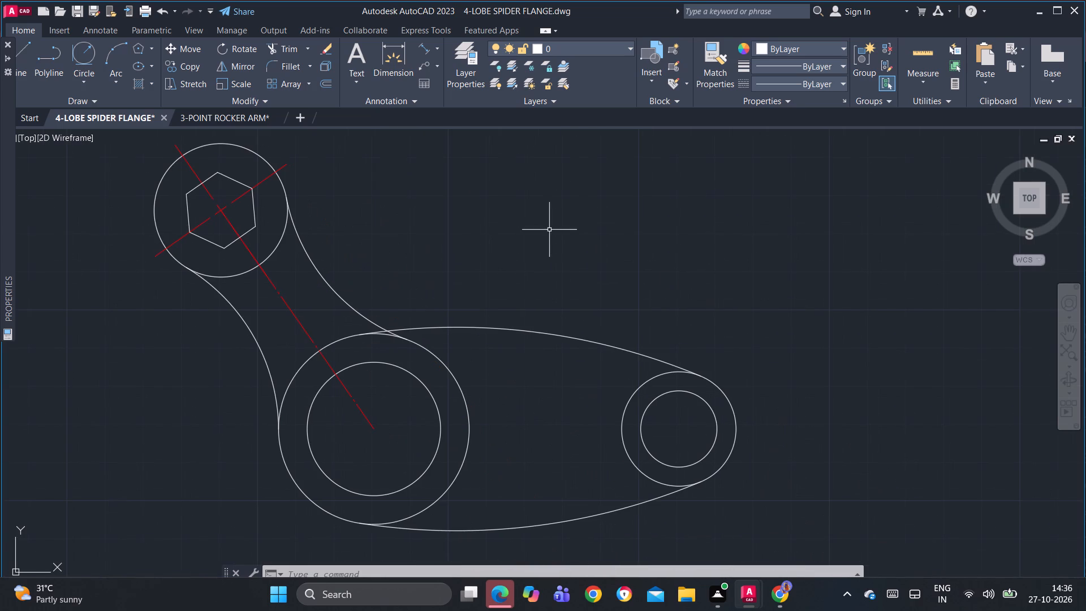
Select the leftover arc sitting on the long horizontal line above the redrawn rocker arm.
scroll(621, 281, down, 2)
middle_drag(676, 305, 810, 339)
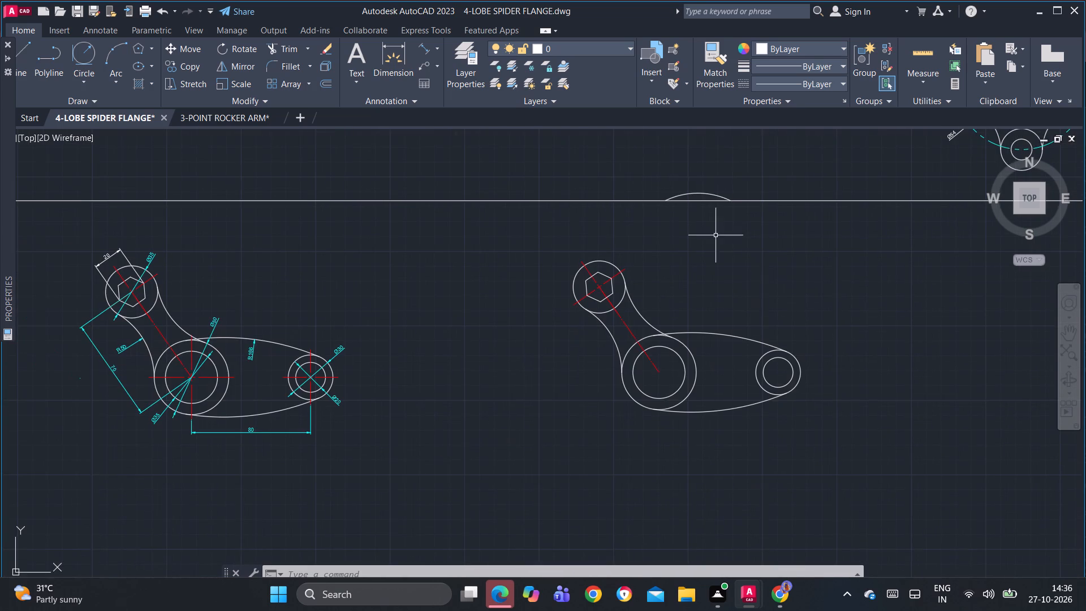
scroll(731, 209, up, 2)
click(625, 157)
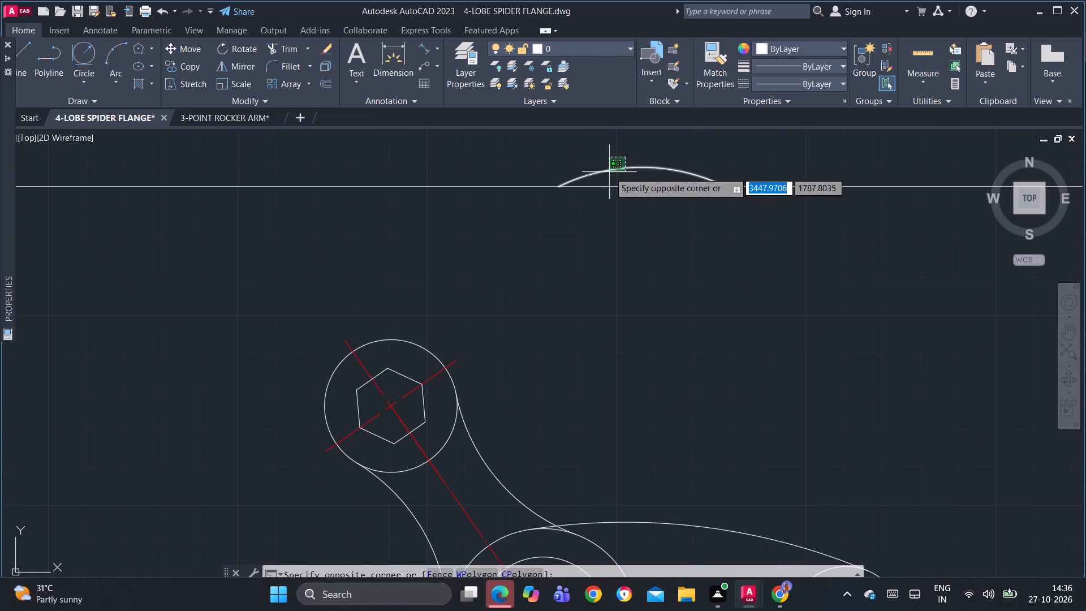
click(609, 172)
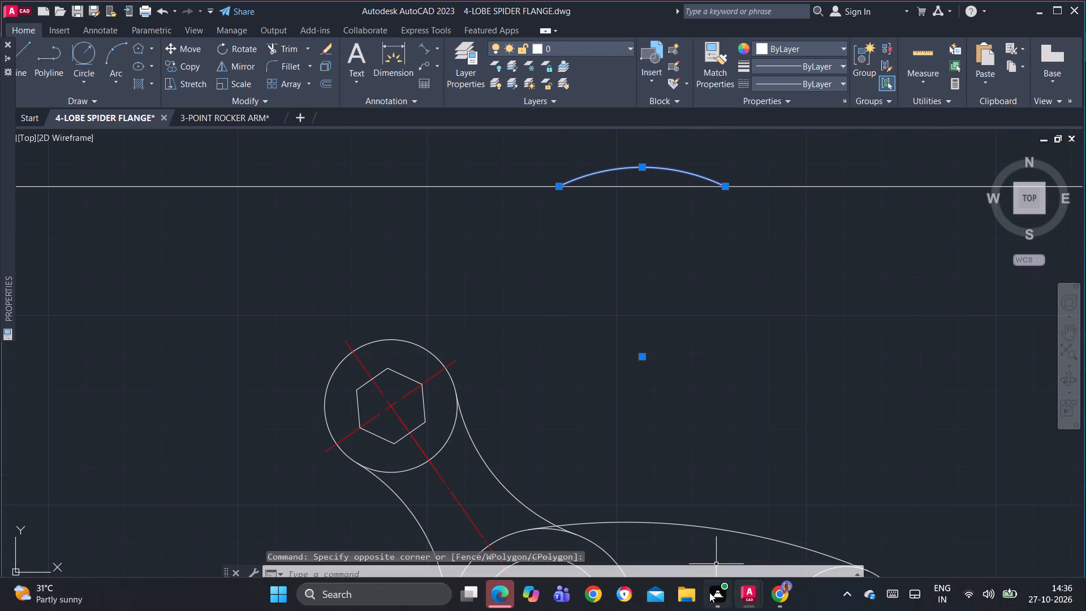
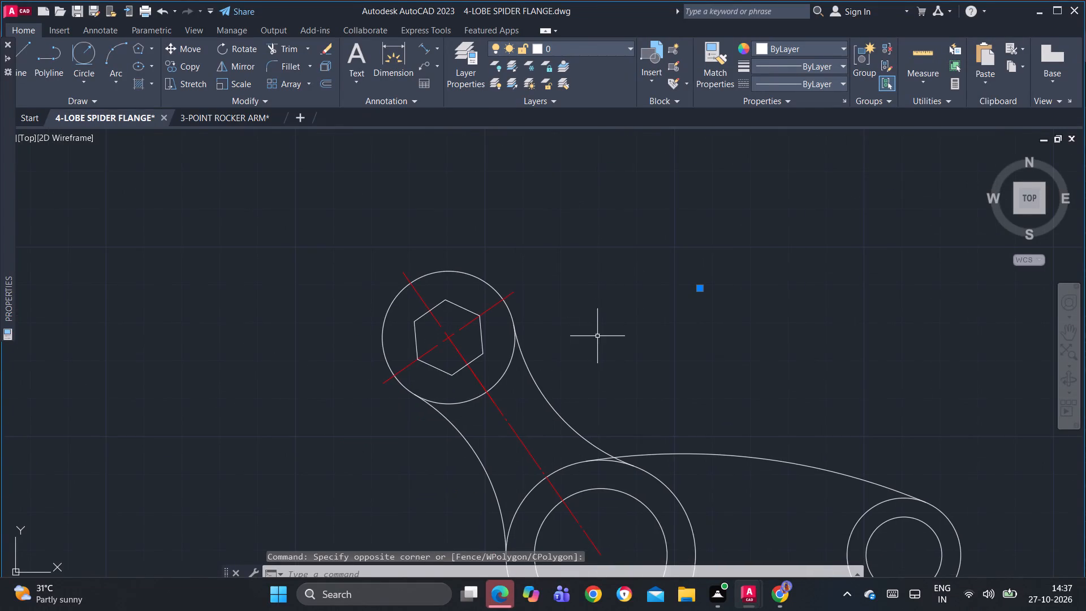
Delete the selected leftover arc on the long horizontal line above the redrawn rocker arm.
scroll(621, 342, down, 2)
middle_drag(679, 345, 581, 327)
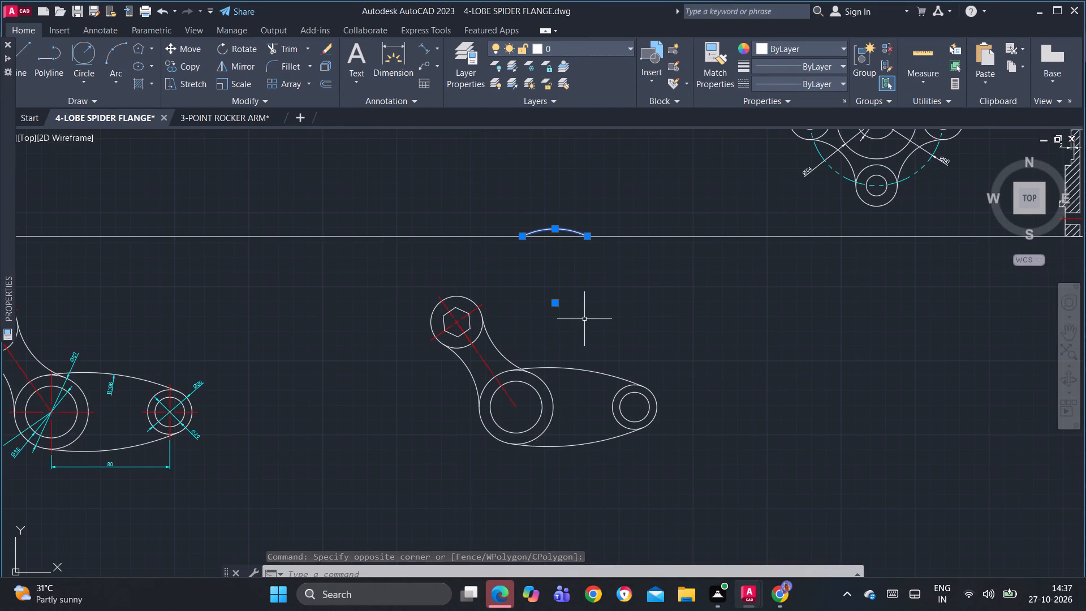
key(Delete)
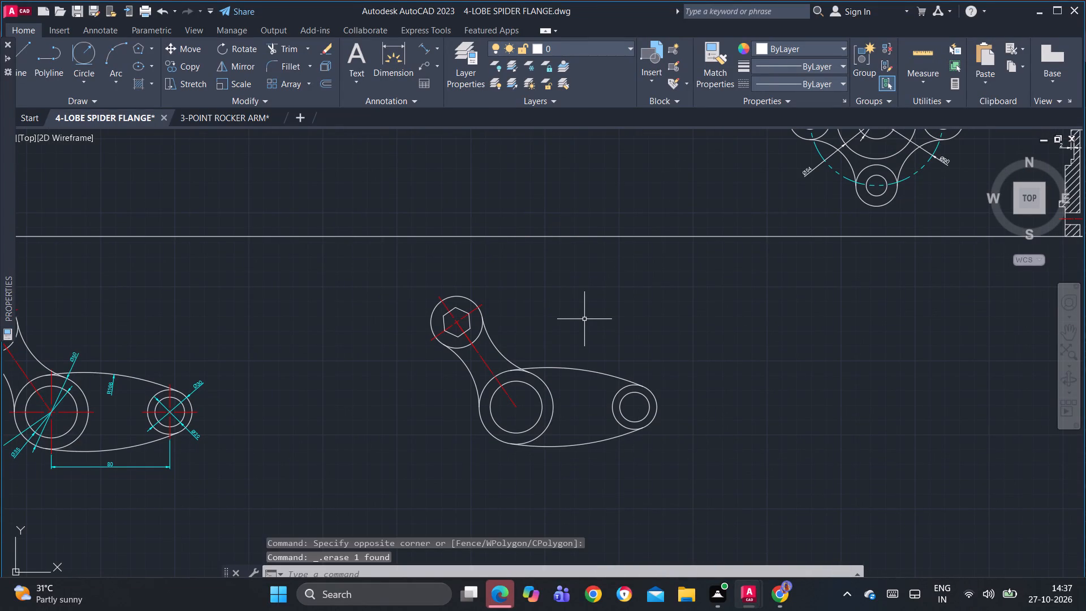
Examine the redrawn rocker arm and the centreline running from the hexagon end to the hub centre.
scroll(550, 346, up, 2)
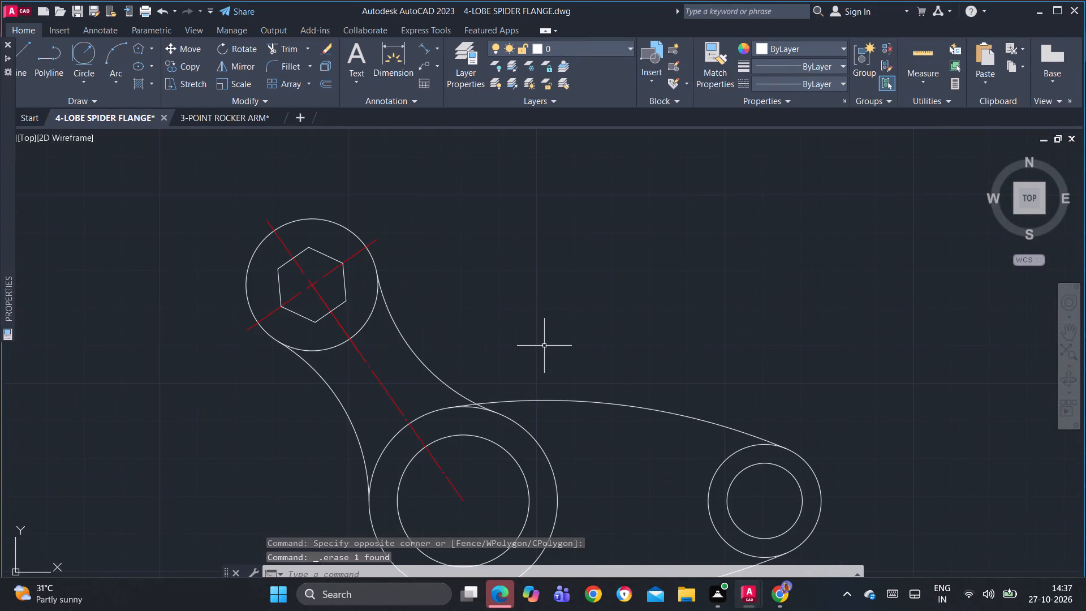
middle_drag(377, 397, 425, 359)
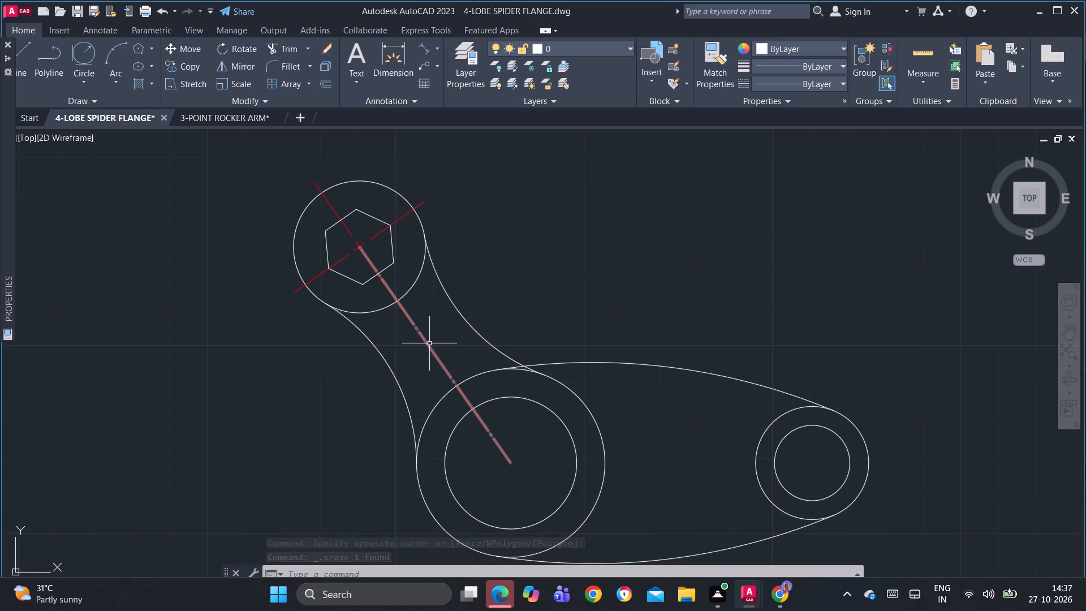
middle_drag(450, 325, 433, 359)
middle_drag(499, 332, 476, 307)
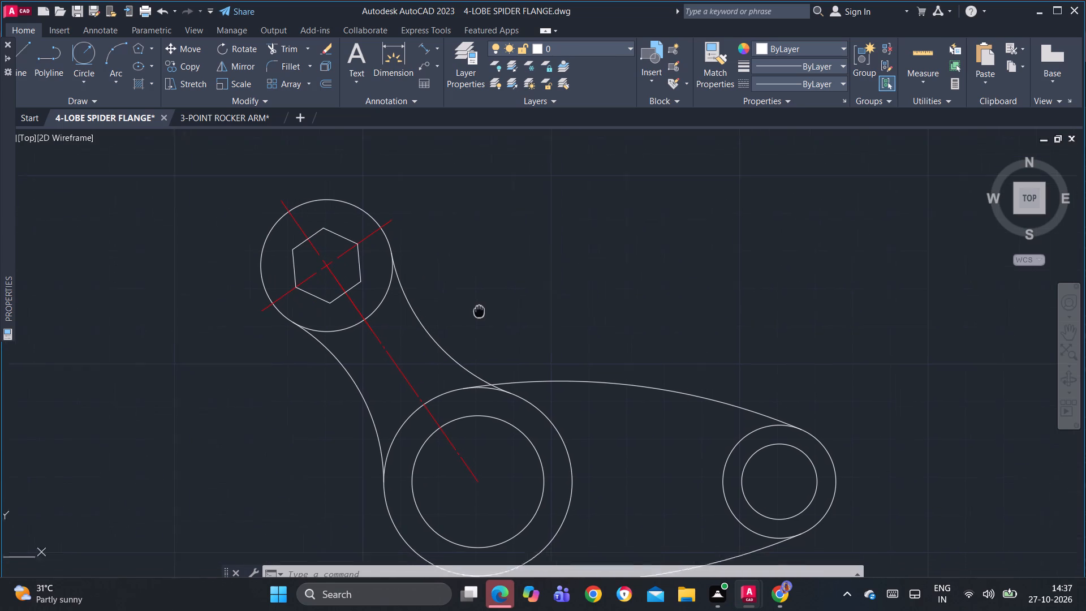
middle_drag(476, 307, 468, 299)
middle_drag(672, 433, 617, 371)
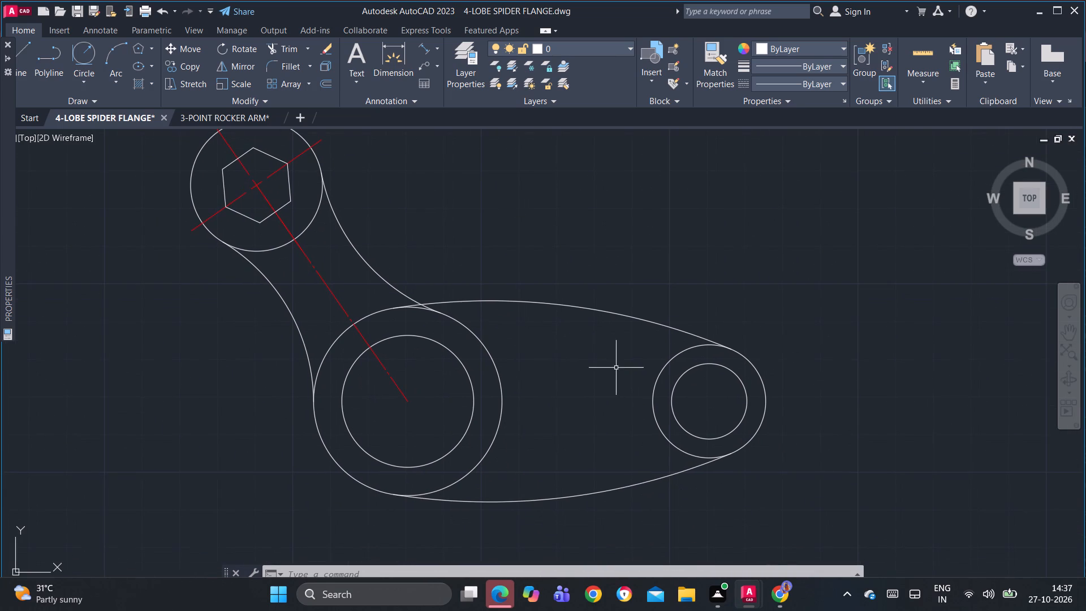
click(396, 381)
middle_drag(432, 370, 472, 374)
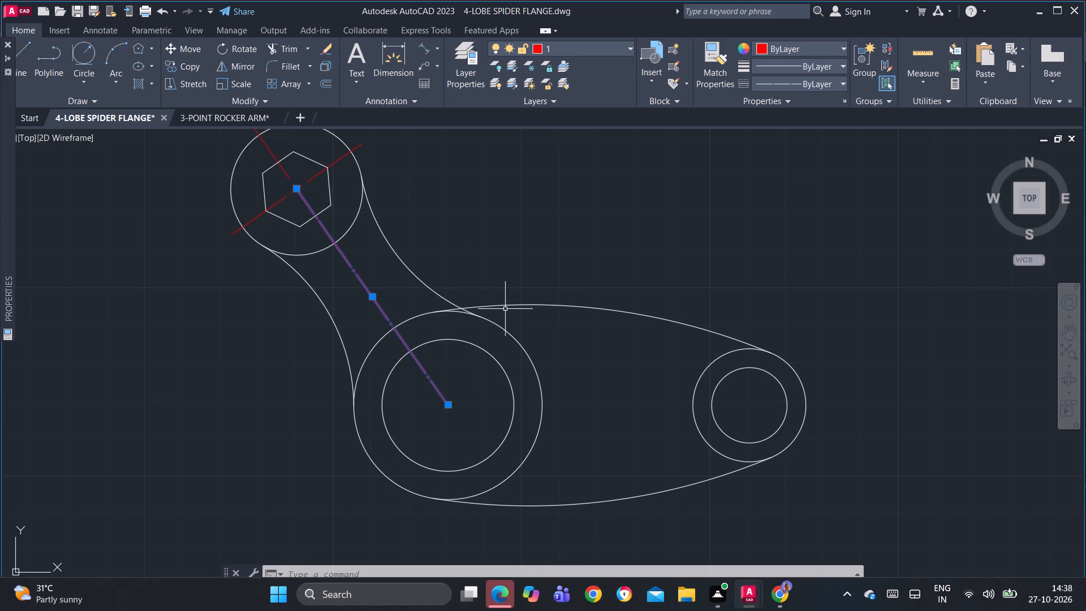
key(Escape)
key(Escape)
key(Escape)
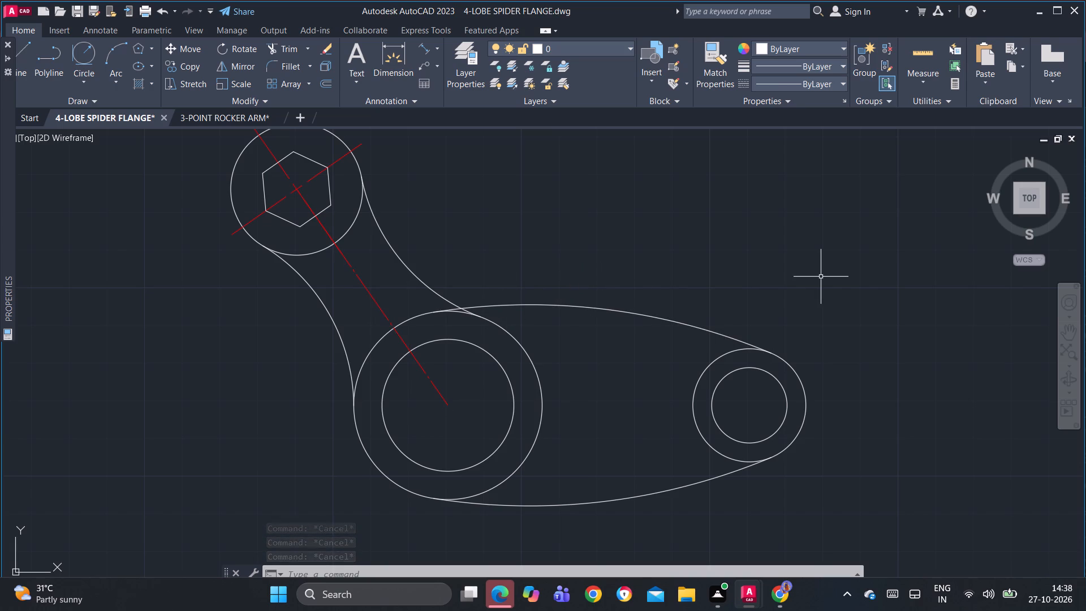
Compare the redrawn rocker arm with the dimensioned original and inspect the centre mark inside the hexagon.
scroll(652, 293, down, 2)
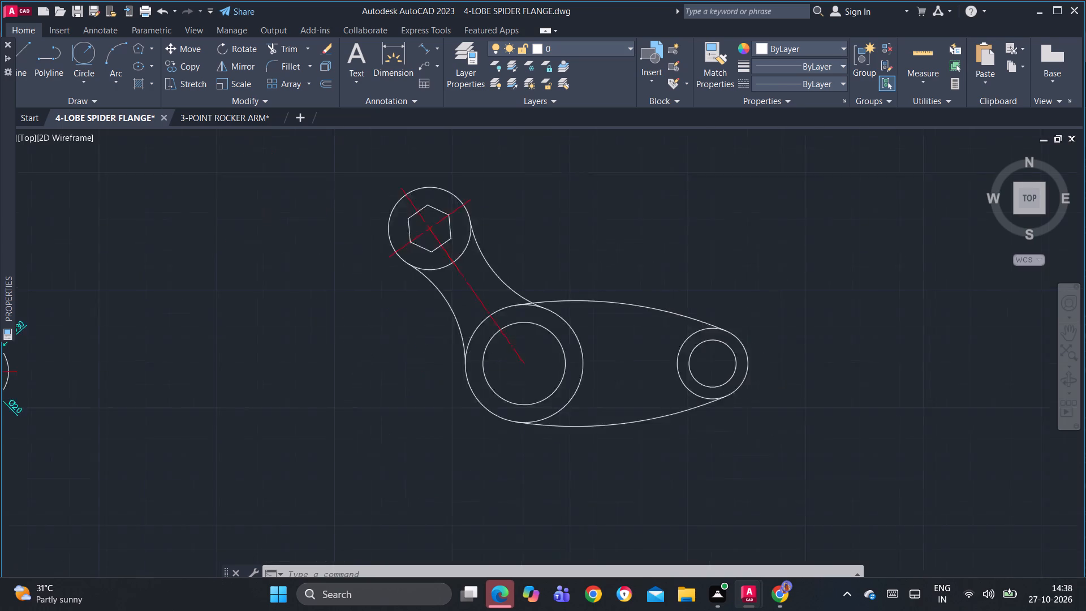
middle_drag(652, 294, 592, 342)
middle_drag(654, 327, 790, 375)
scroll(726, 404, up, 1)
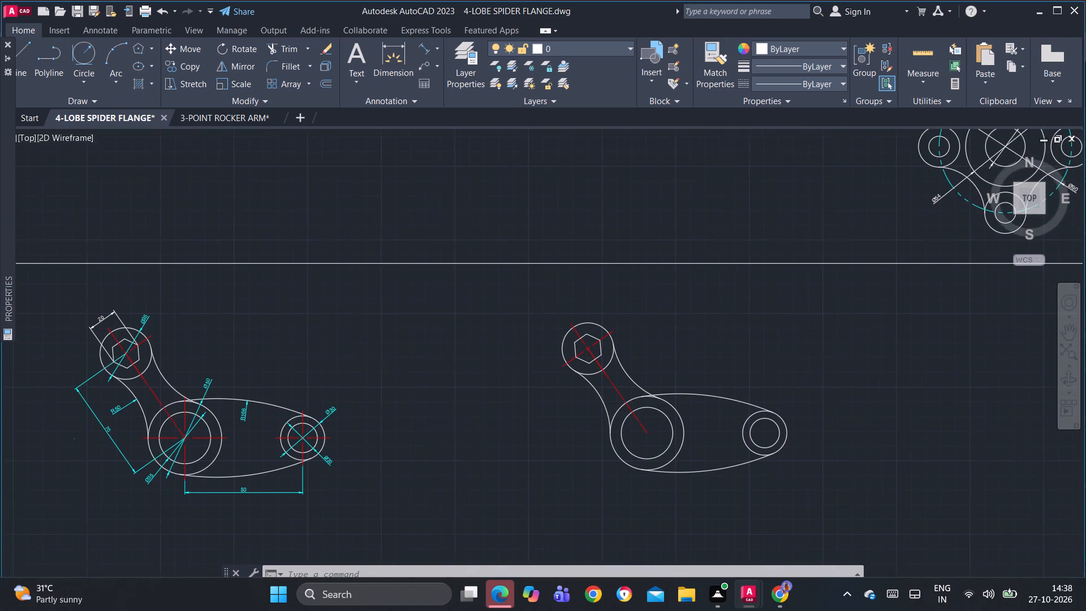
scroll(727, 411, up, 2)
scroll(704, 395, down, 3)
middle_drag(660, 403, 612, 396)
scroll(597, 384, up, 2)
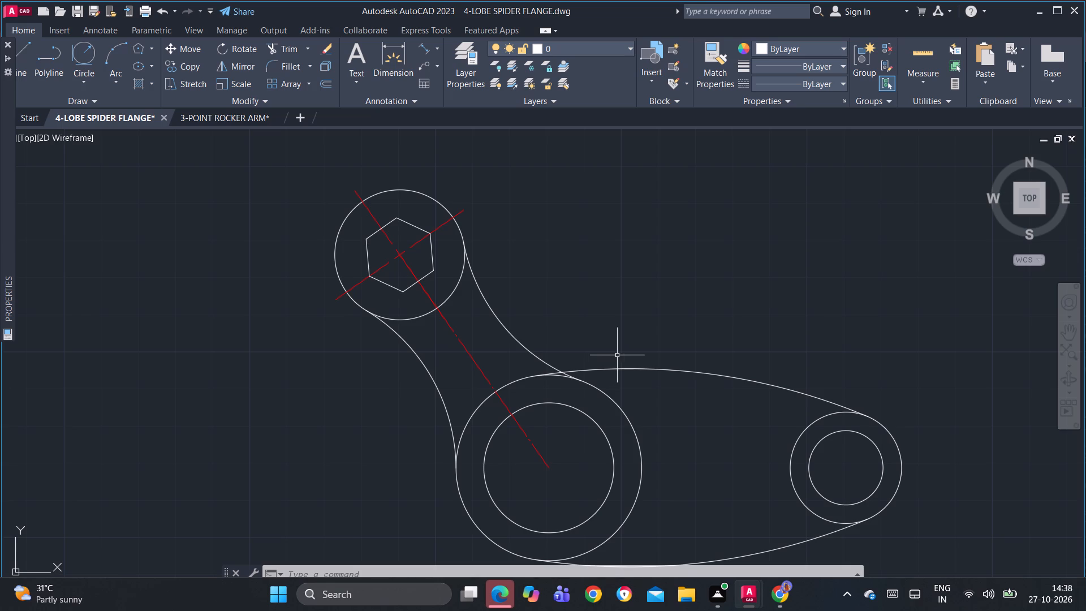
middle_drag(741, 452, 646, 381)
scroll(740, 419, up, 2)
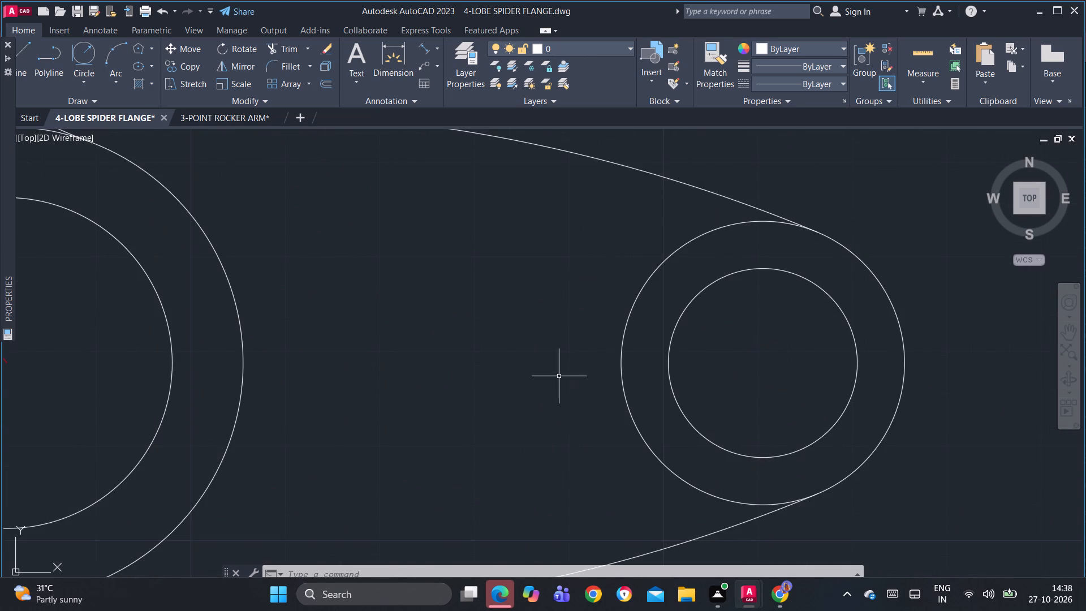
middle_drag(557, 377, 978, 459)
scroll(617, 340, down, 2)
middle_drag(579, 348, 705, 389)
middle_drag(649, 291, 500, 369)
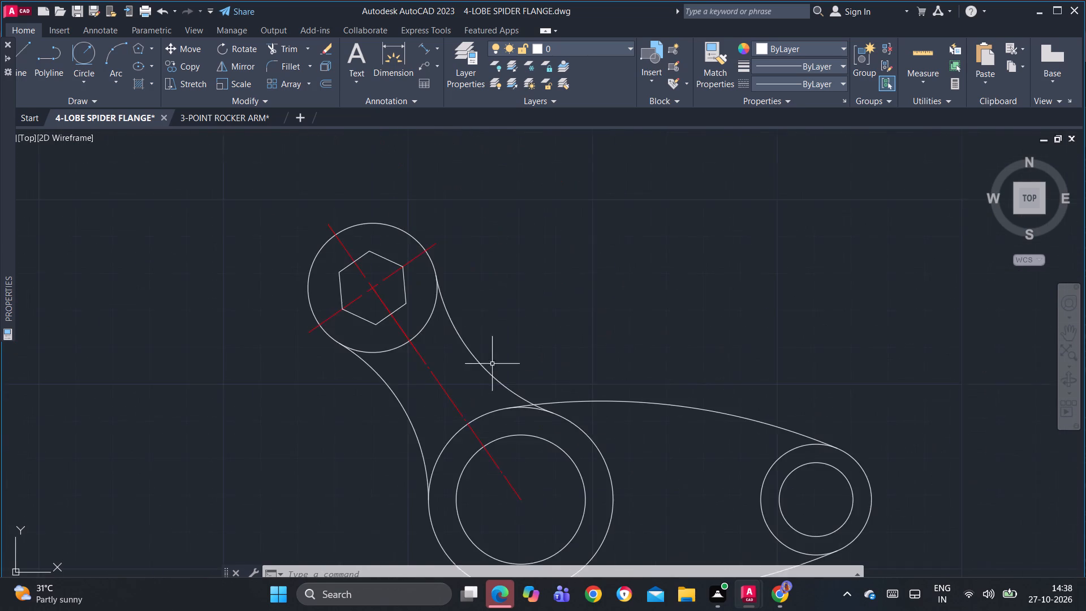
scroll(454, 307, up, 2)
middle_drag(387, 303, 564, 352)
scroll(445, 309, up, 1)
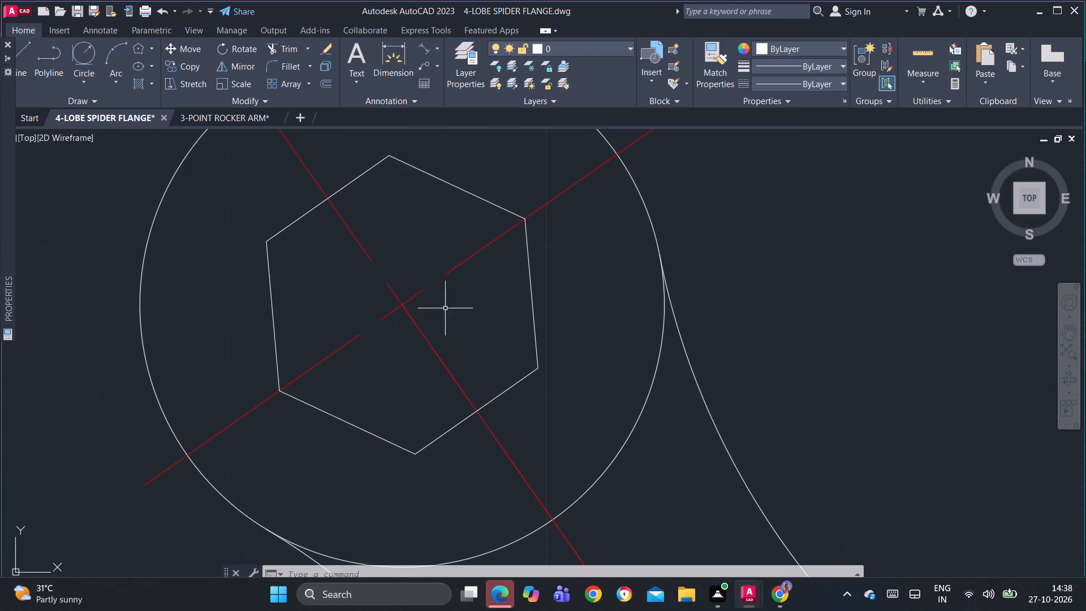
click(450, 271)
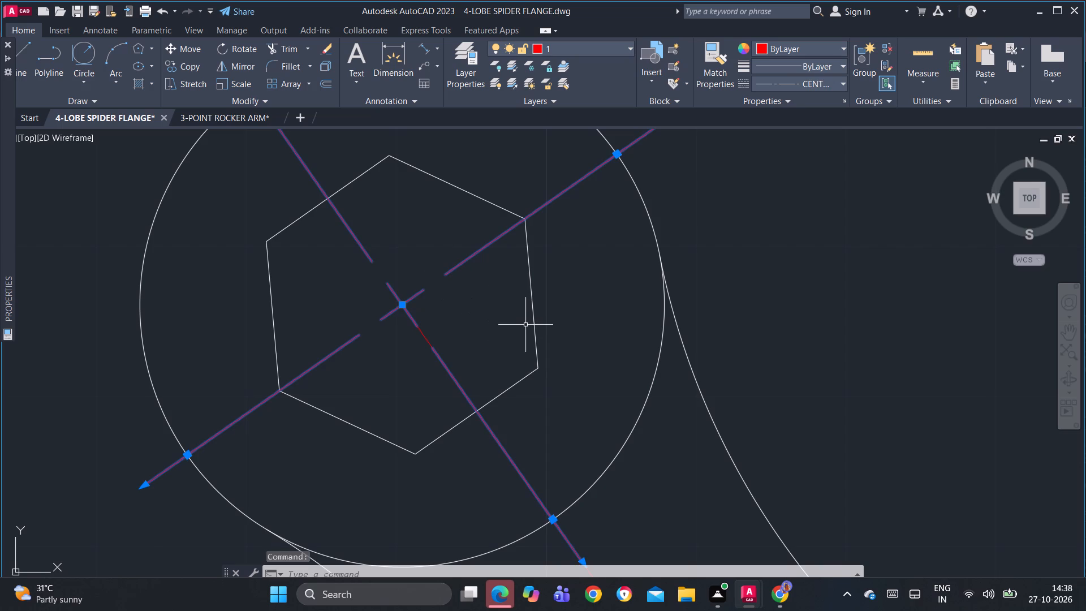
key(Escape)
key(Escape)
key(Escape)
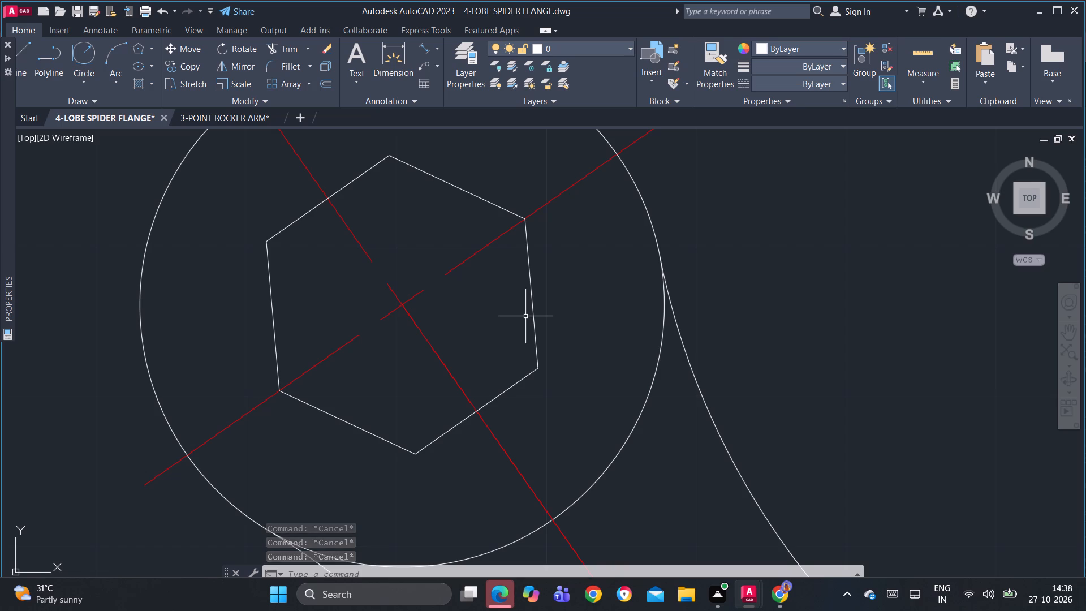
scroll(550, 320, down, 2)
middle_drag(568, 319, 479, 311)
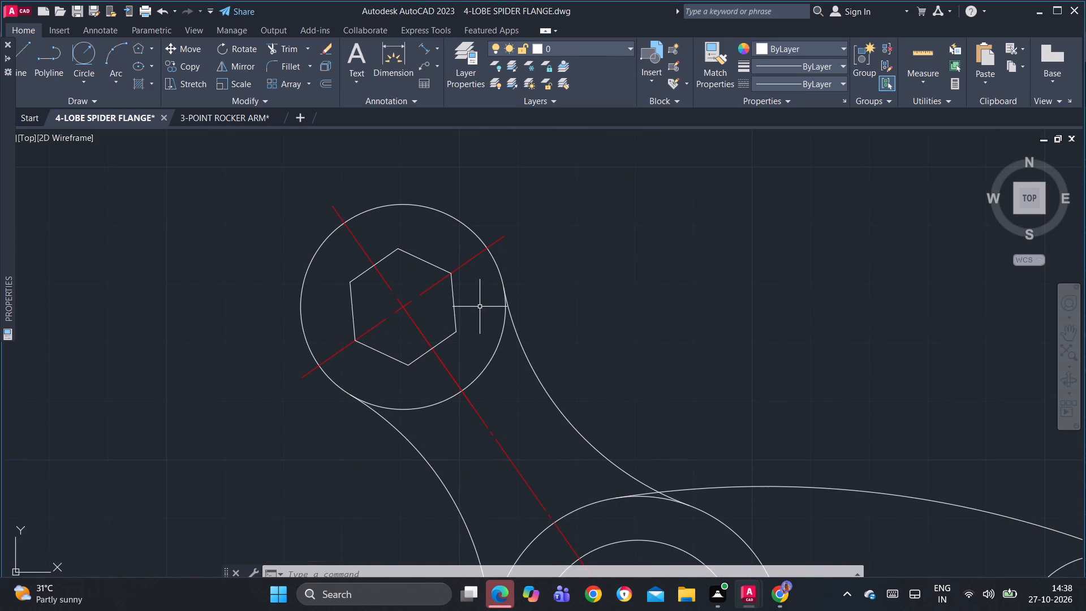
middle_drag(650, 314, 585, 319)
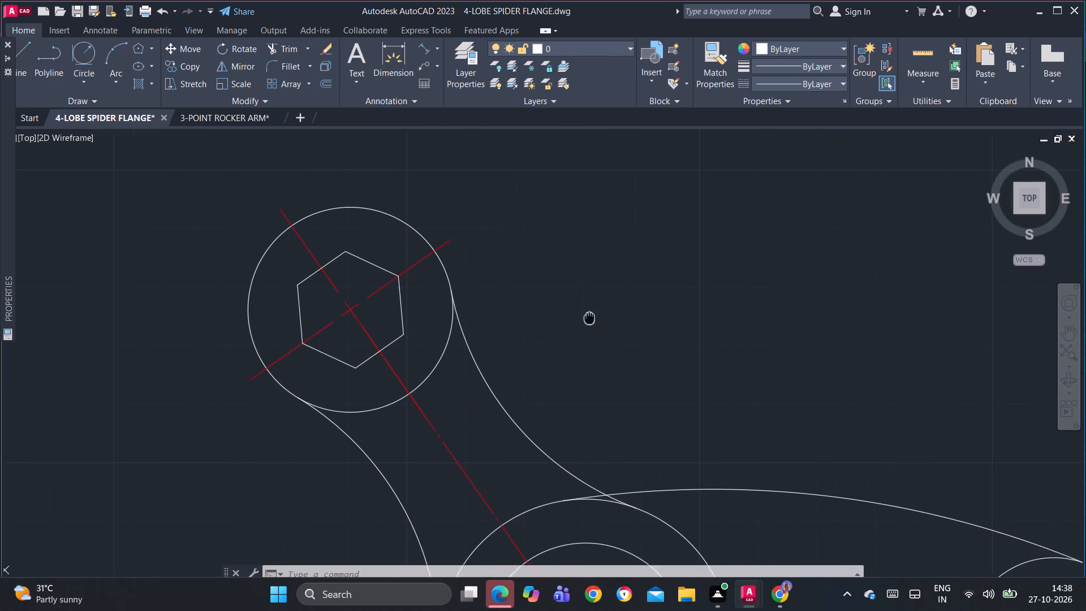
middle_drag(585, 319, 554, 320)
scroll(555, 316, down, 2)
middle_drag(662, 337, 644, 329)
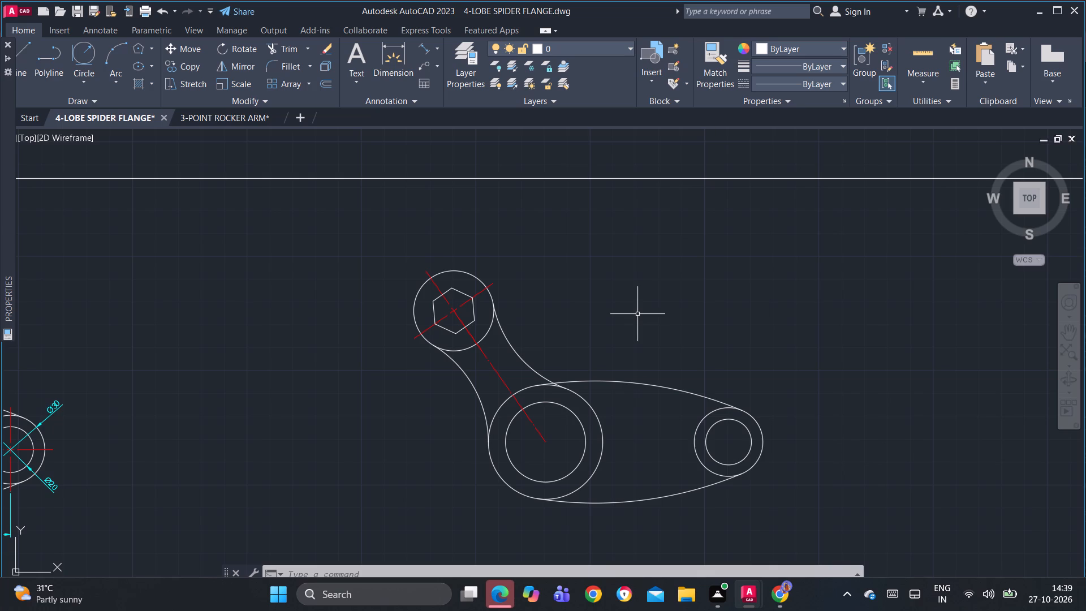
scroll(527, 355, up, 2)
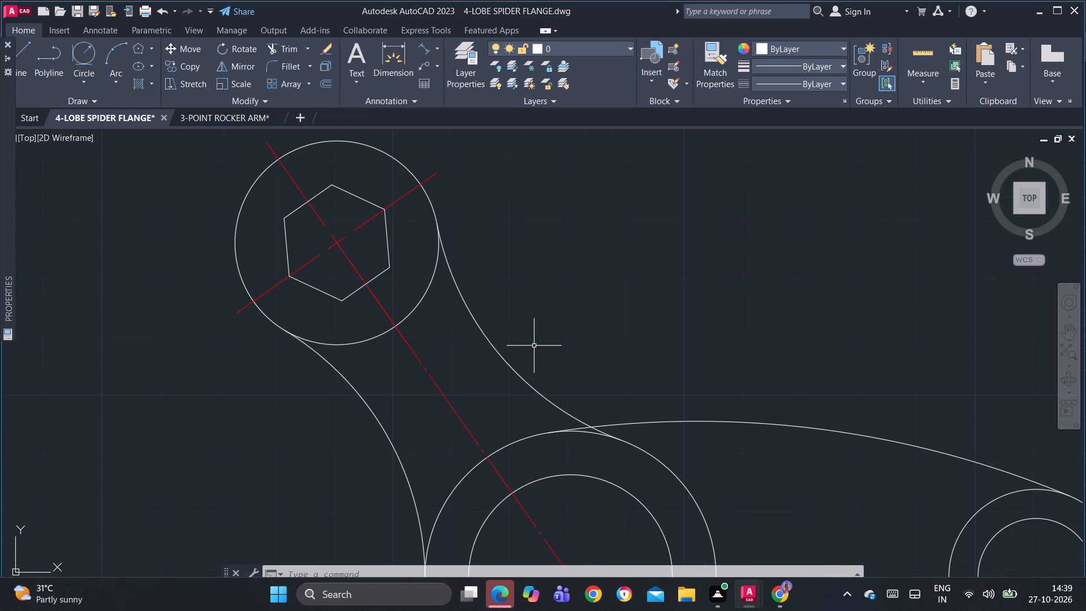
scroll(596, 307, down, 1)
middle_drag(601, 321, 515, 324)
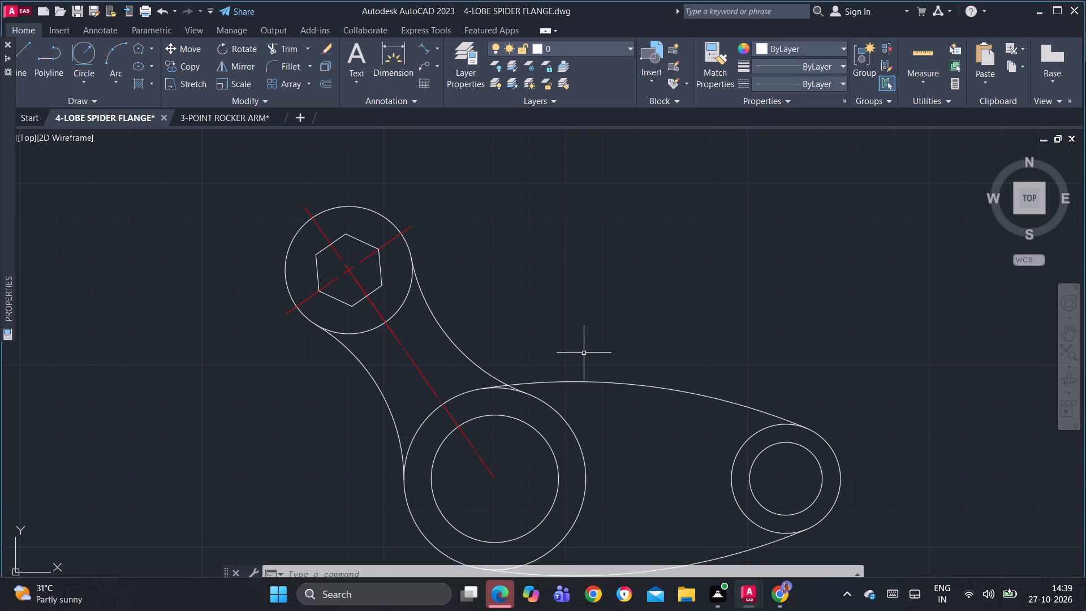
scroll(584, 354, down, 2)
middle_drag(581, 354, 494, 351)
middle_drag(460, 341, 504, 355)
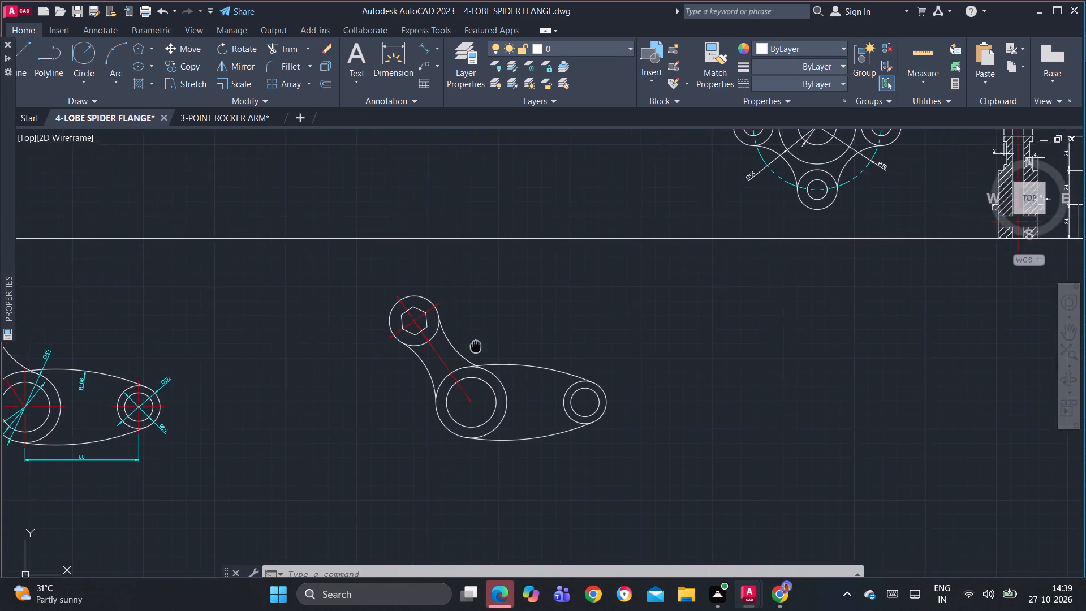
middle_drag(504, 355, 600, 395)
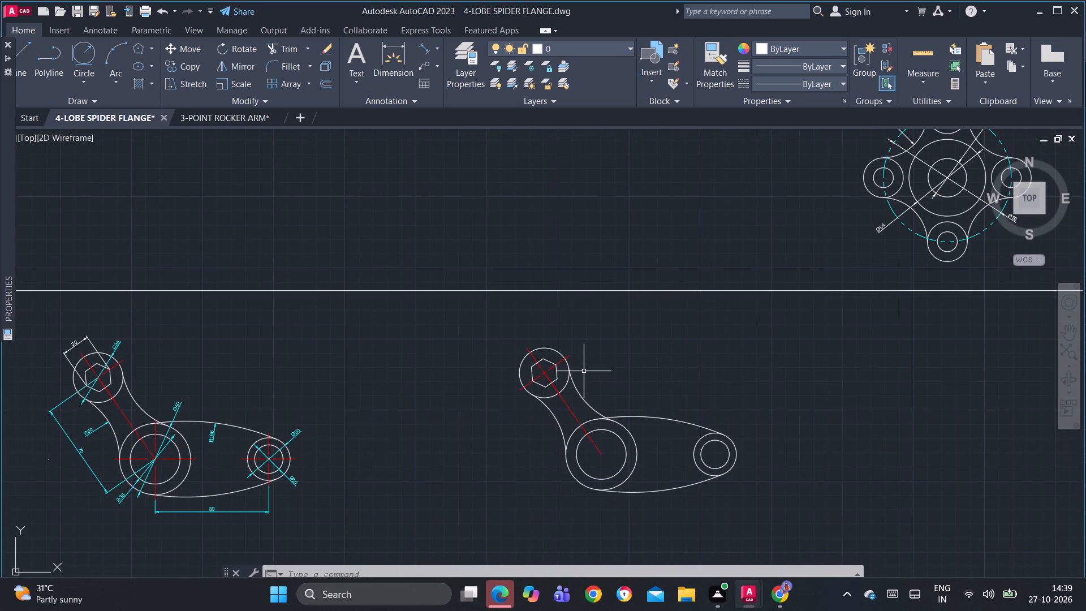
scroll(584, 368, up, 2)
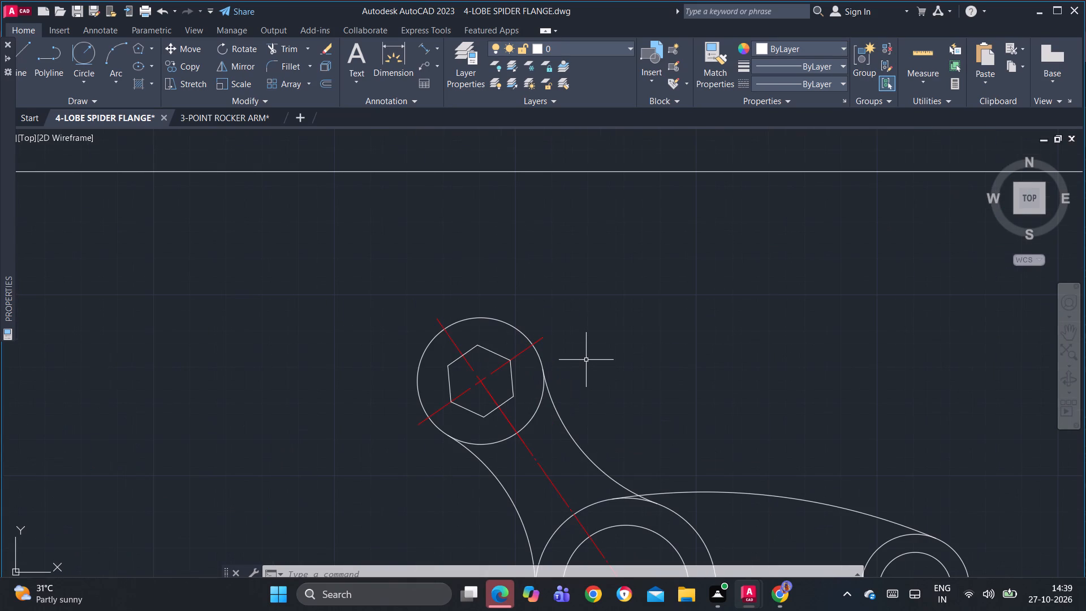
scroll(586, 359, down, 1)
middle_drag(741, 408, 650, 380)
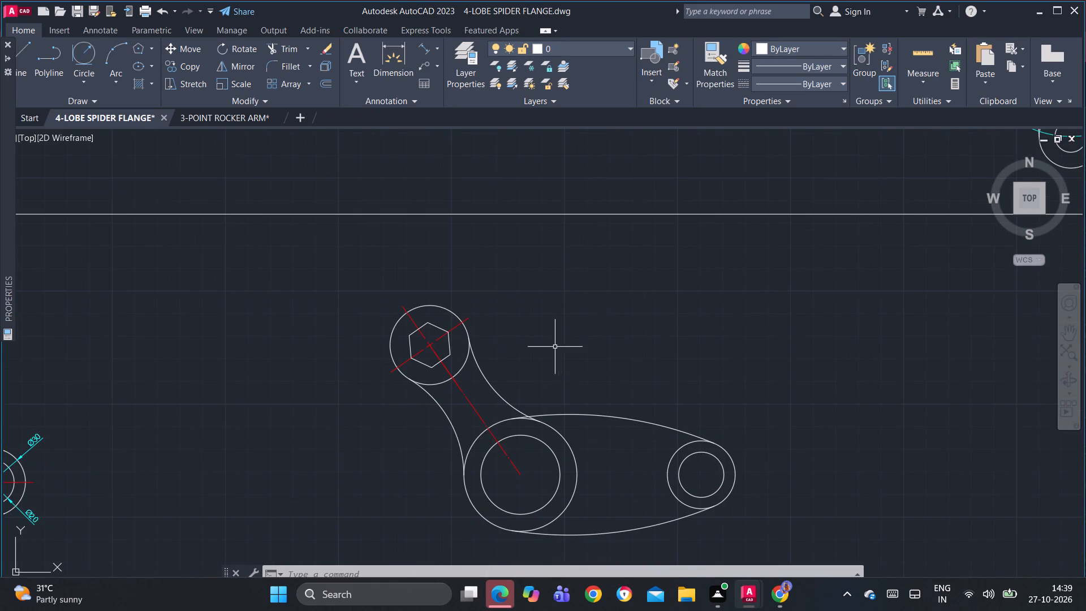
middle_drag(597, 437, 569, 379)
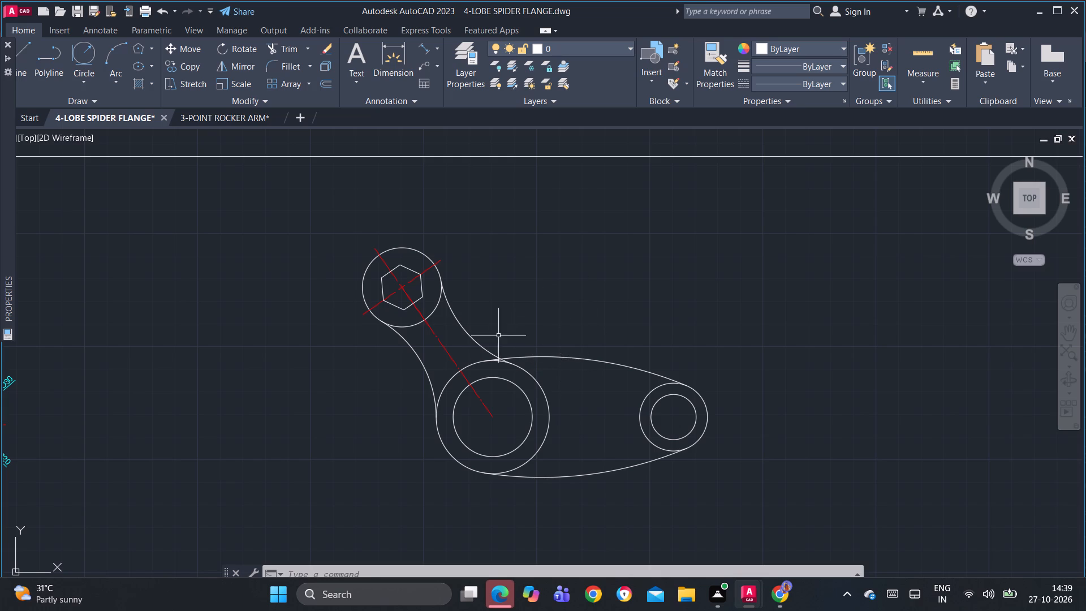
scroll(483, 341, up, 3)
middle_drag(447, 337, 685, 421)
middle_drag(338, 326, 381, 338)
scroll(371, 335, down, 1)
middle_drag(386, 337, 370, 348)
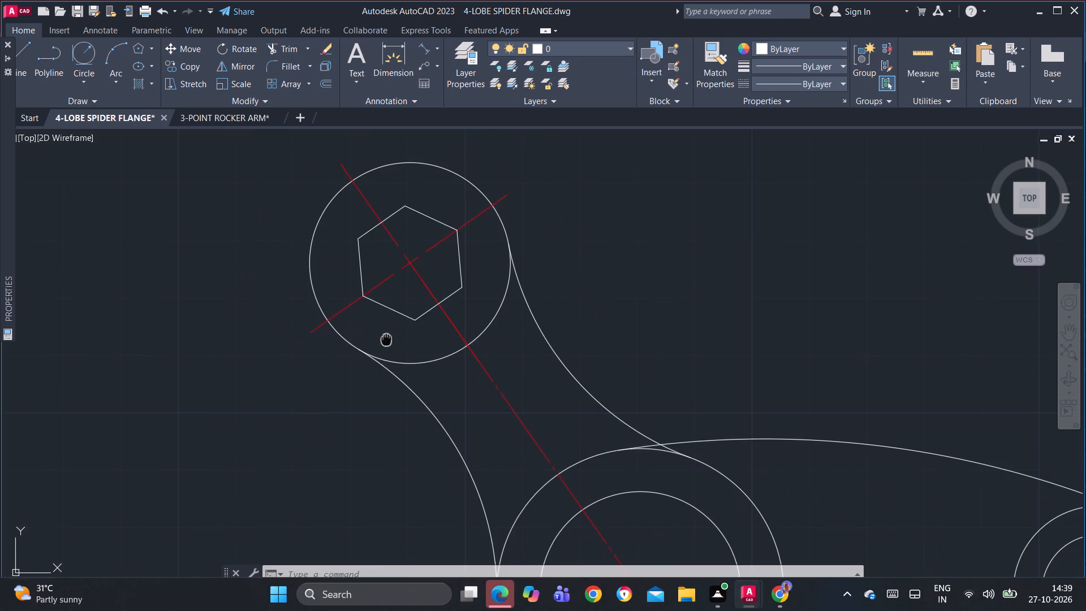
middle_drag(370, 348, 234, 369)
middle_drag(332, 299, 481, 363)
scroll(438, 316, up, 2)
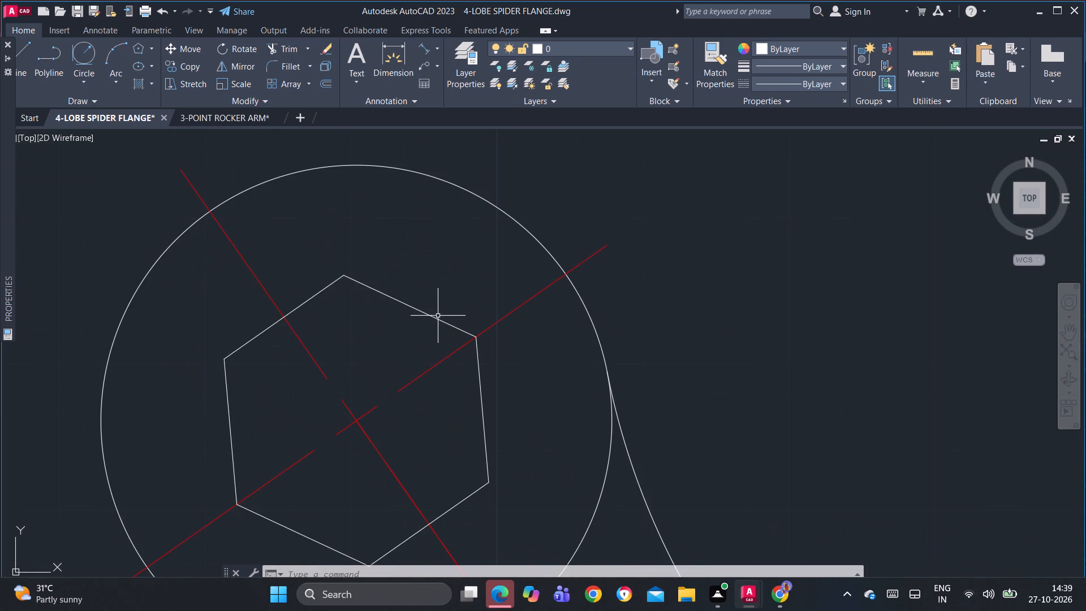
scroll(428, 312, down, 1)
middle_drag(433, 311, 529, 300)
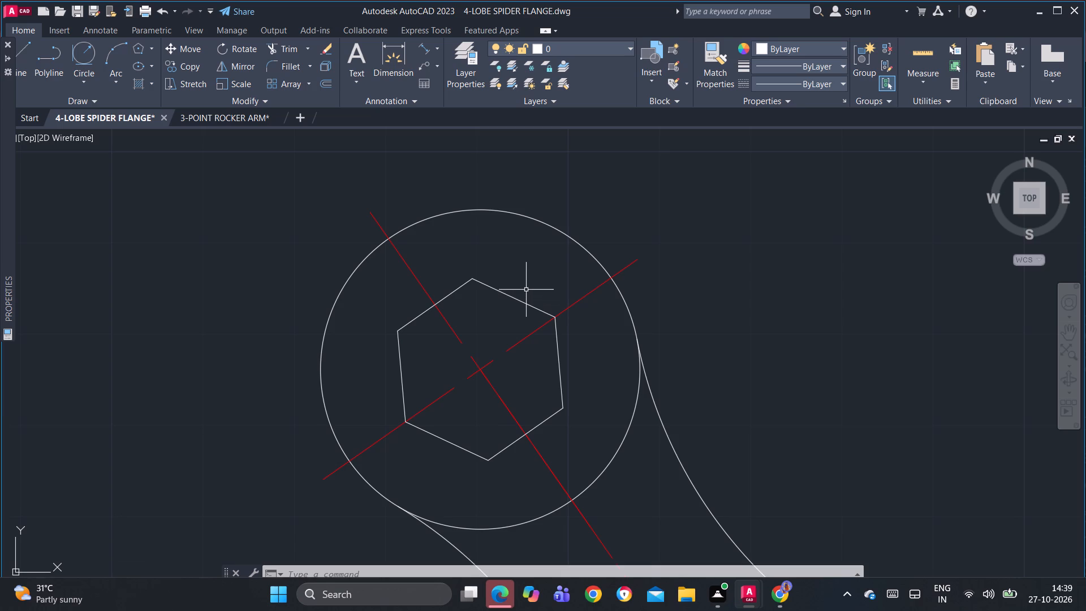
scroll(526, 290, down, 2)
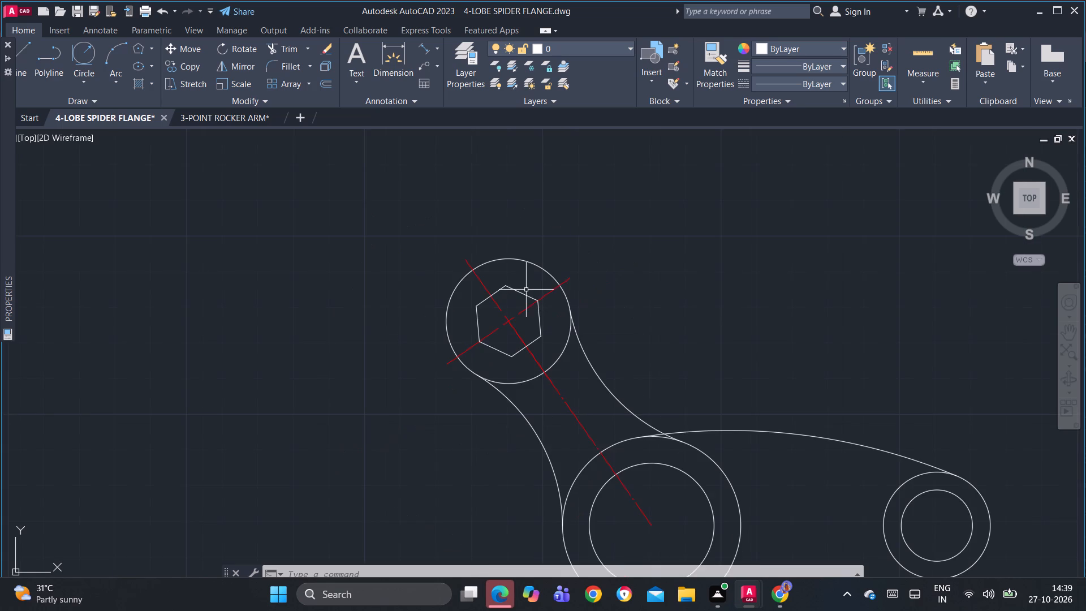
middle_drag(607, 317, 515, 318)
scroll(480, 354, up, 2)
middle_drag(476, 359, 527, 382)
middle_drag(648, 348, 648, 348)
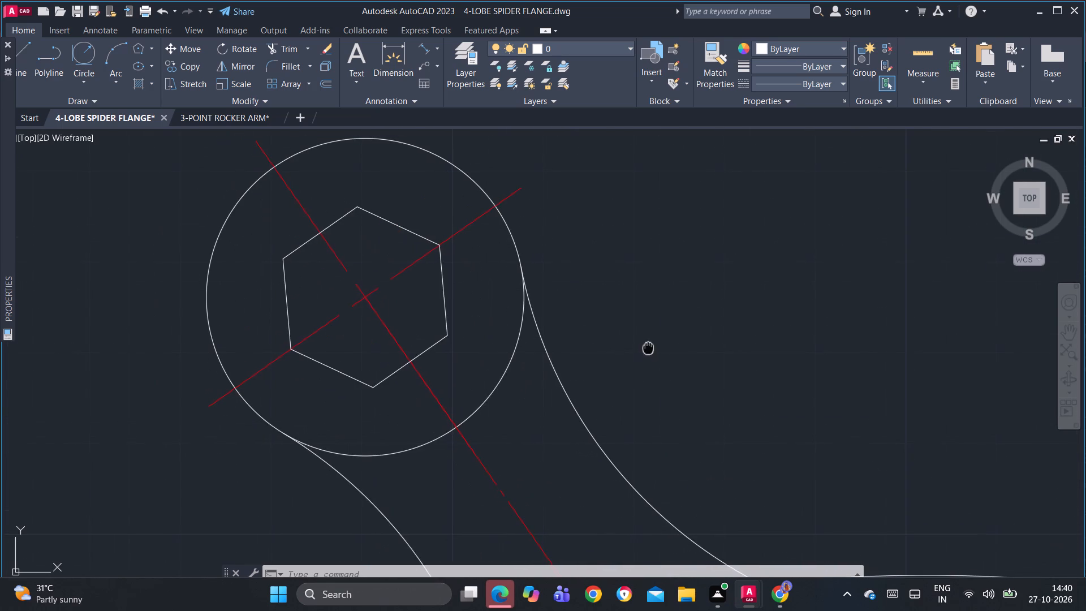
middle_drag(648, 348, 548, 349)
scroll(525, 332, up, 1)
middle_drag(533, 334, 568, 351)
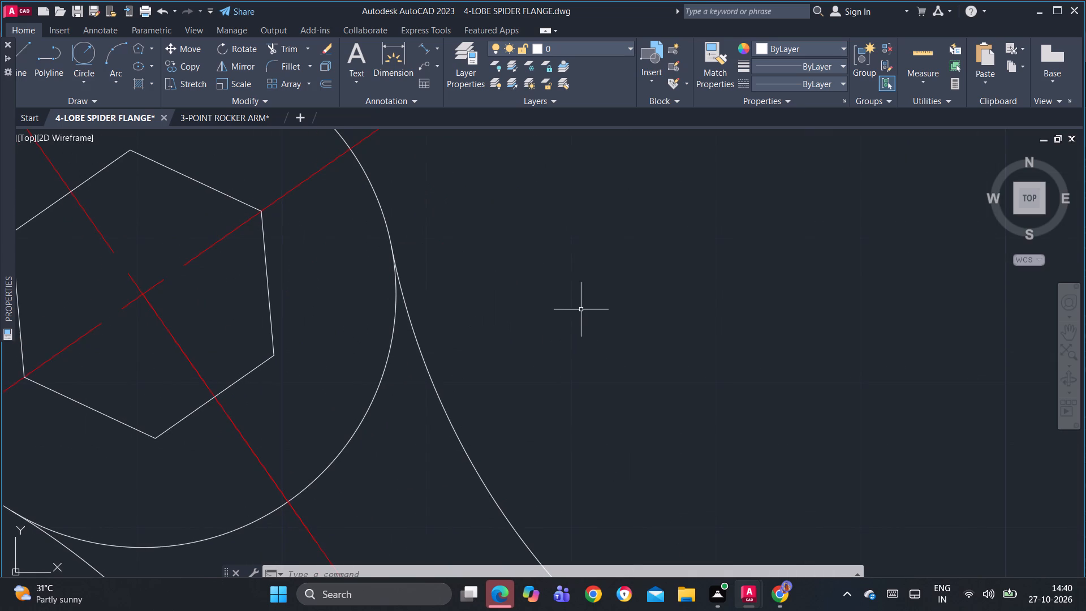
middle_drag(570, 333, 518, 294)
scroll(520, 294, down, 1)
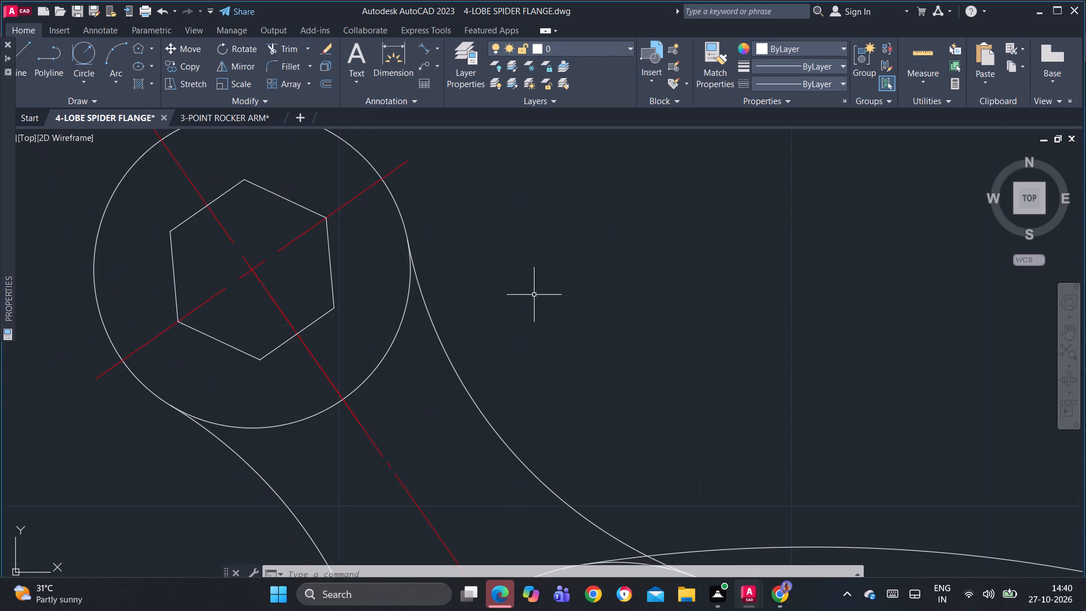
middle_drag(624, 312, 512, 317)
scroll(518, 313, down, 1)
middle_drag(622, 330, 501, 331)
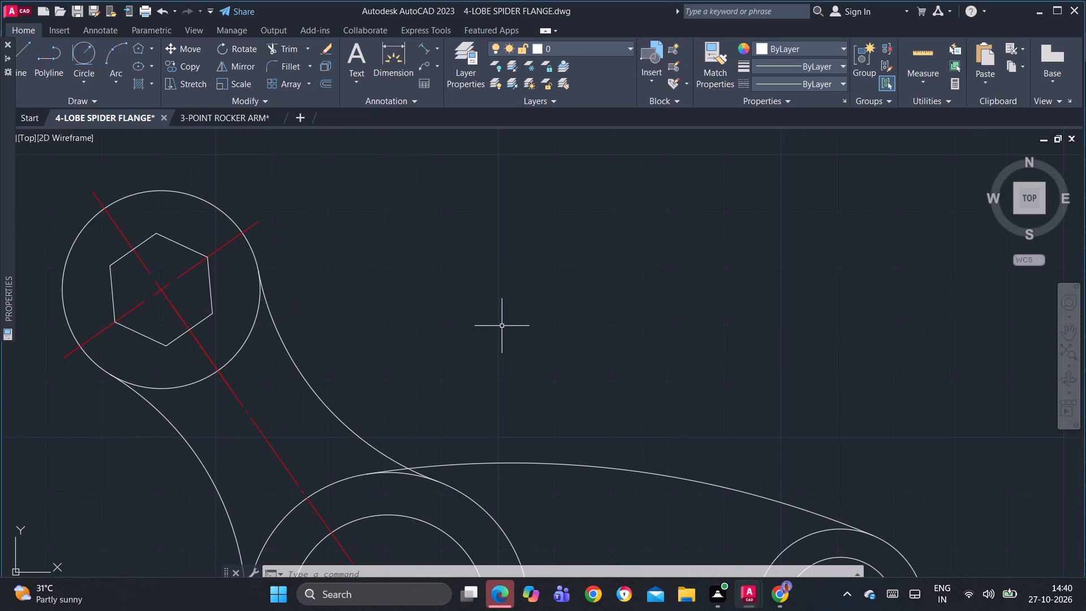
Add centre marks to the hub's outer circle and the small boss's outer circle on the redrawn rocker arm.
middle_drag(508, 464, 550, 332)
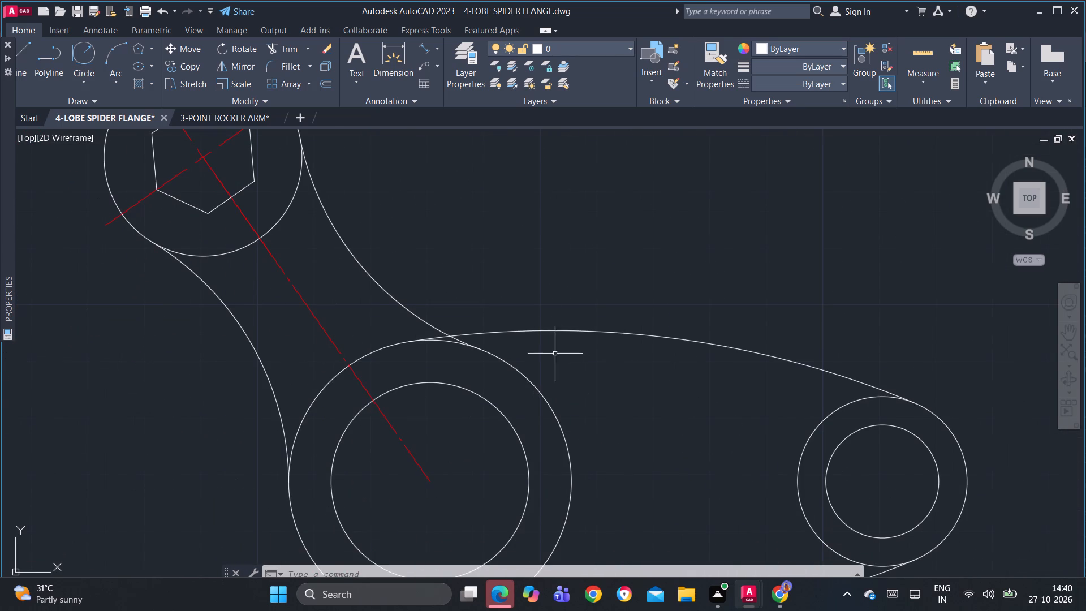
middle_drag(528, 297, 516, 276)
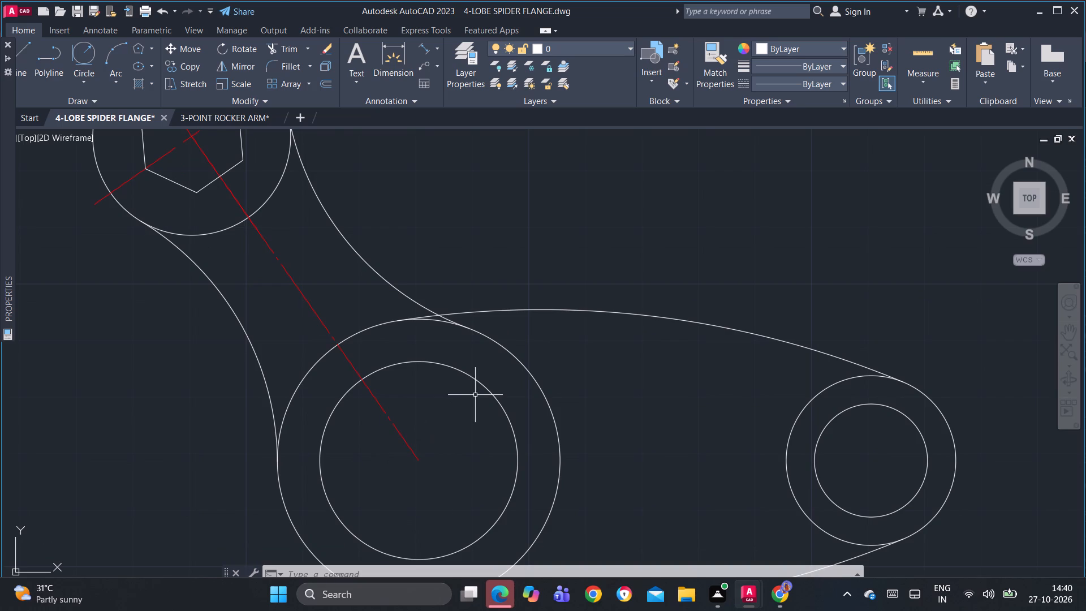
scroll(479, 394, down, 2)
middle_drag(577, 417, 528, 408)
middle_drag(568, 424, 797, 410)
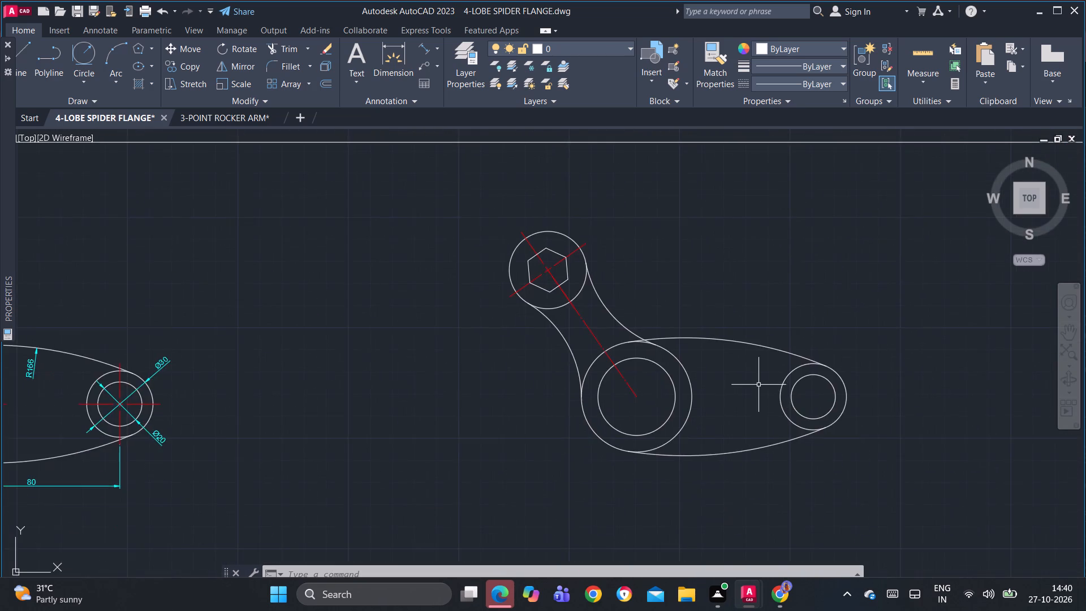
scroll(758, 385, down, 1)
middle_drag(653, 431, 719, 437)
middle_drag(772, 385, 689, 379)
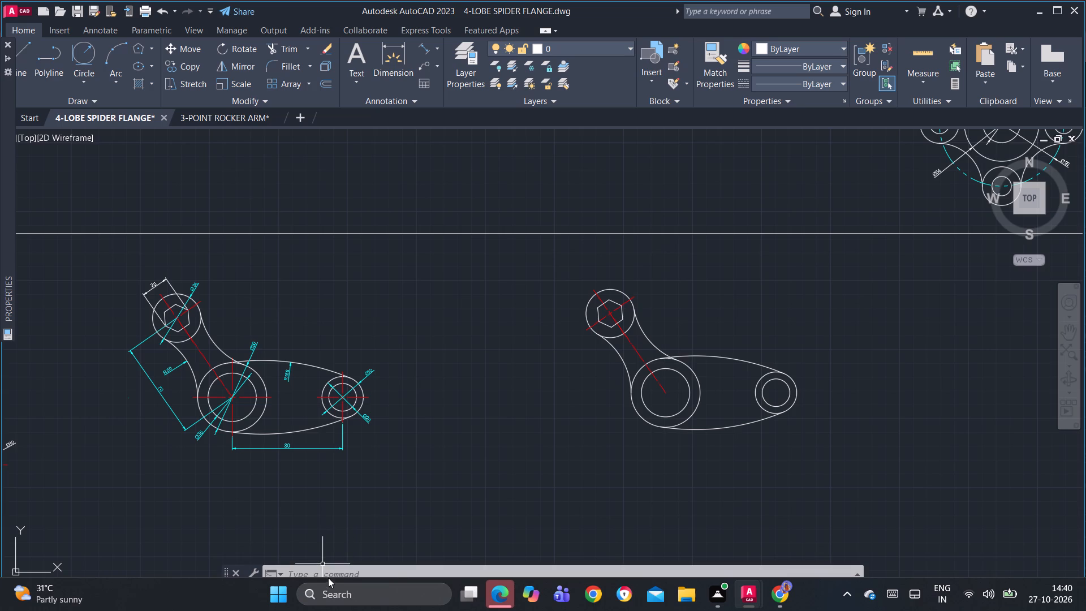
text(CM)
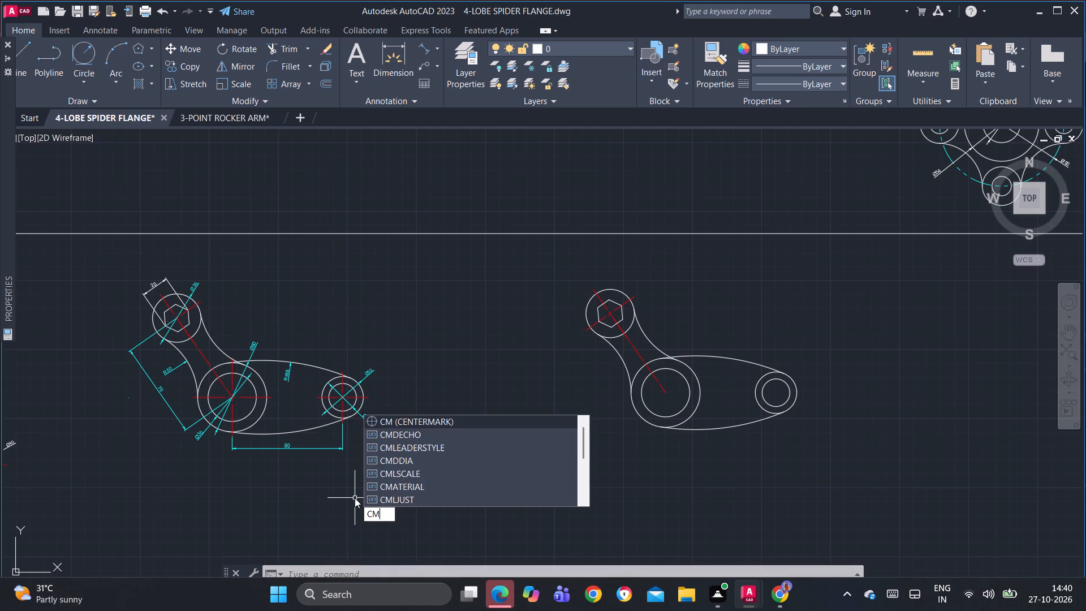
key(Return)
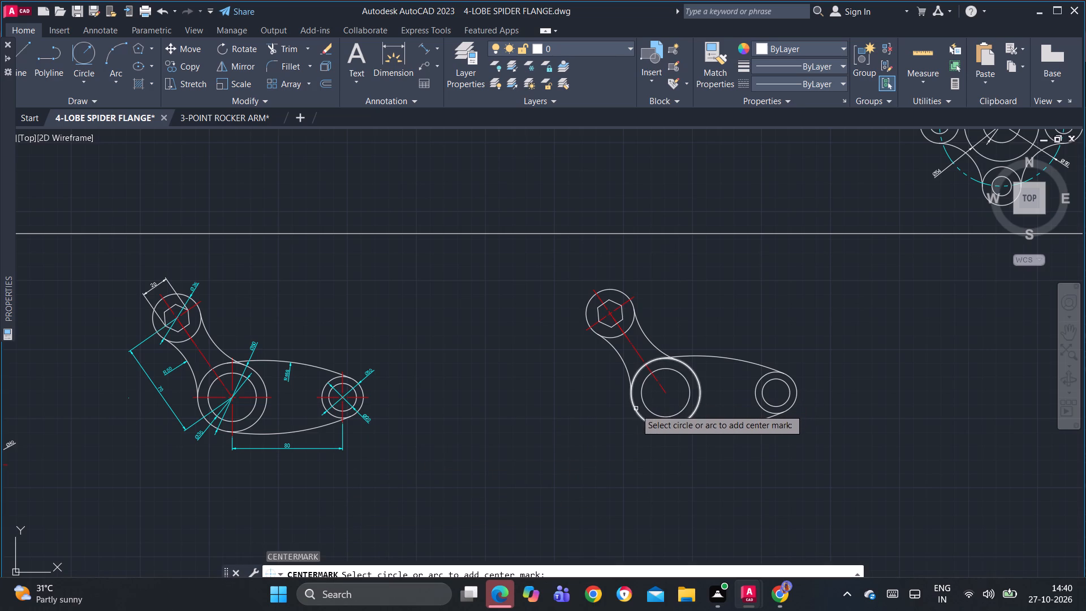
click(636, 409)
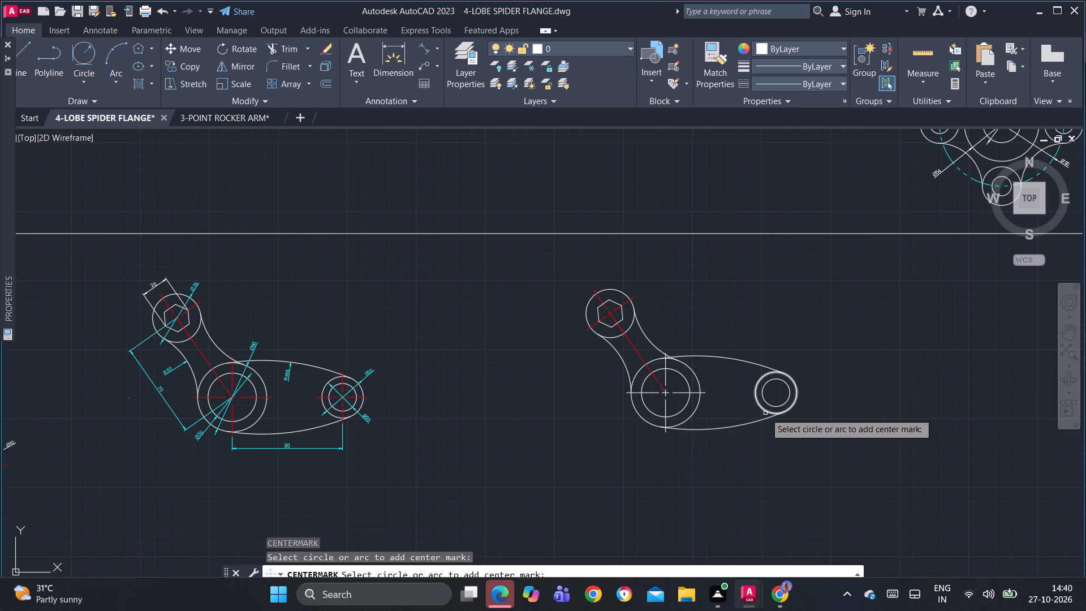
click(765, 413)
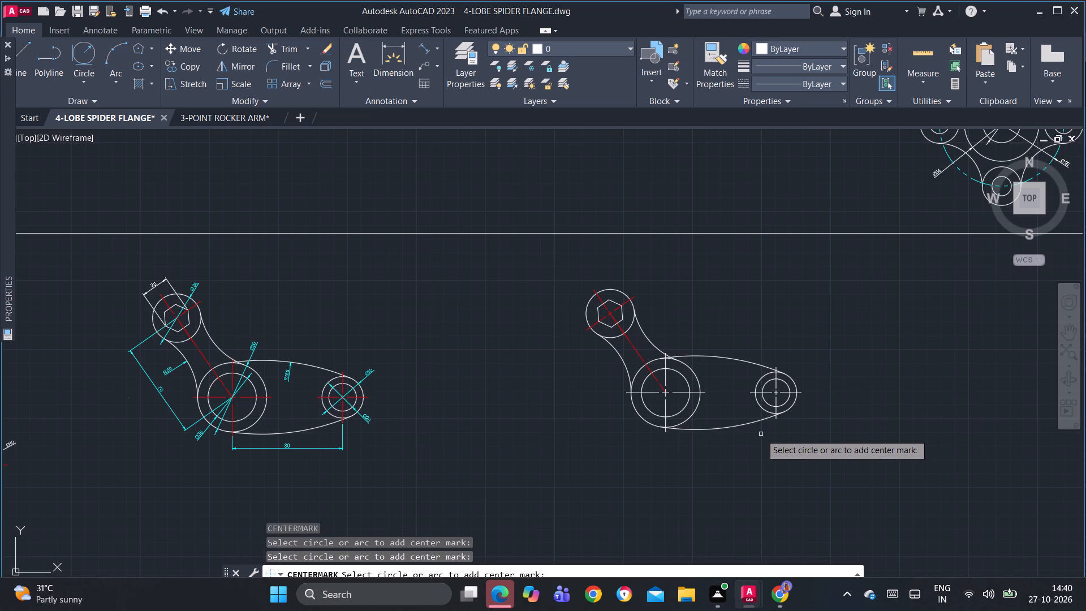
key(Escape)
Move the new hub and small-boss centre marks of the redrawn rocker arm to layer 1.
scroll(704, 397, up, 2)
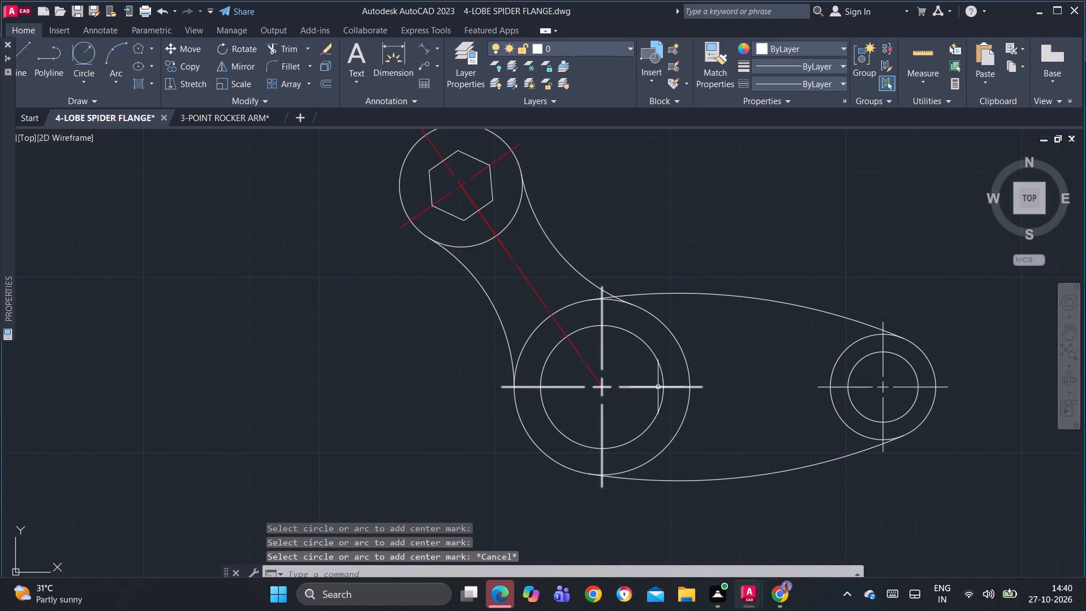
click(657, 387)
click(856, 387)
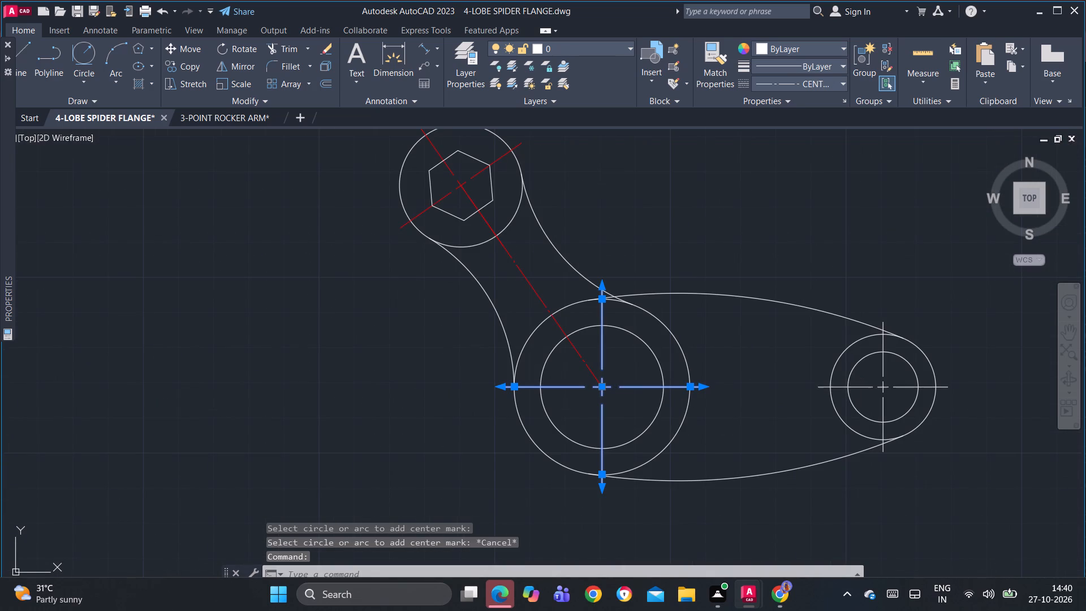
scroll(707, 385, down, 2)
middle_drag(749, 401, 635, 407)
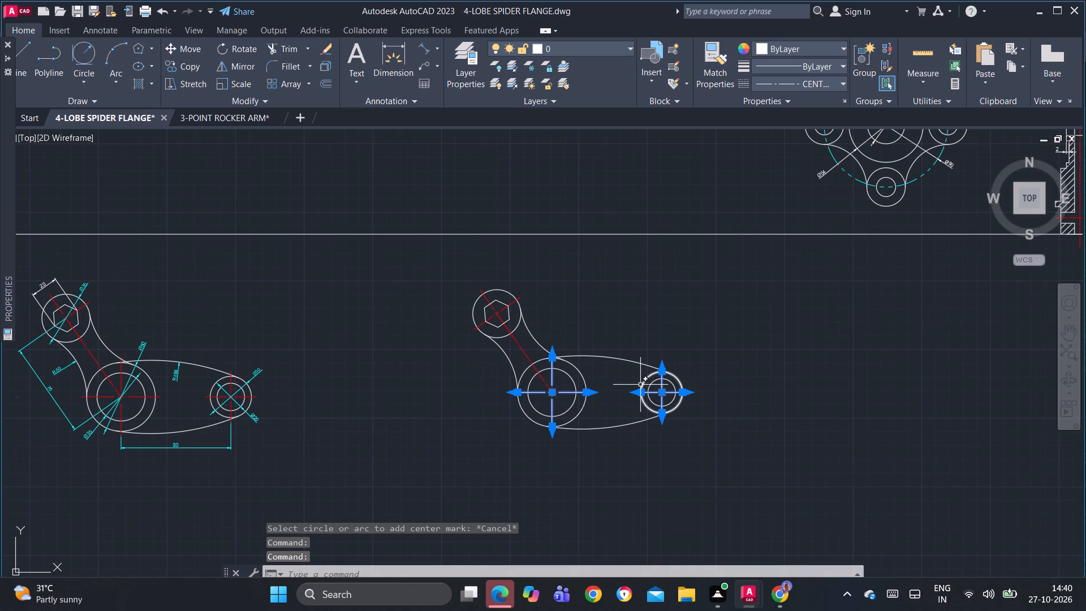
middle_drag(673, 372, 744, 373)
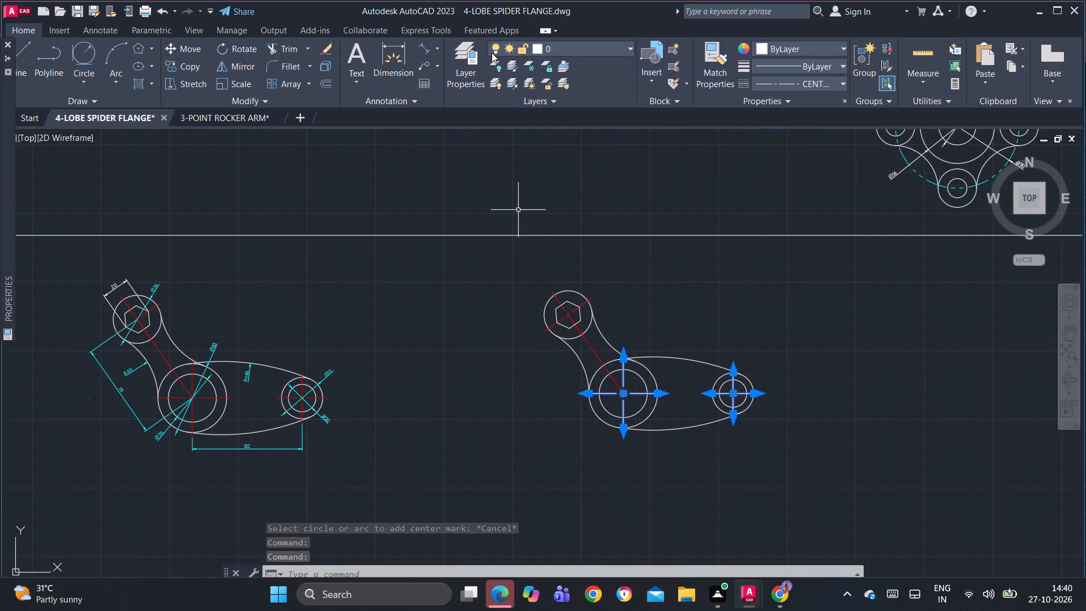
click(571, 50)
click(555, 85)
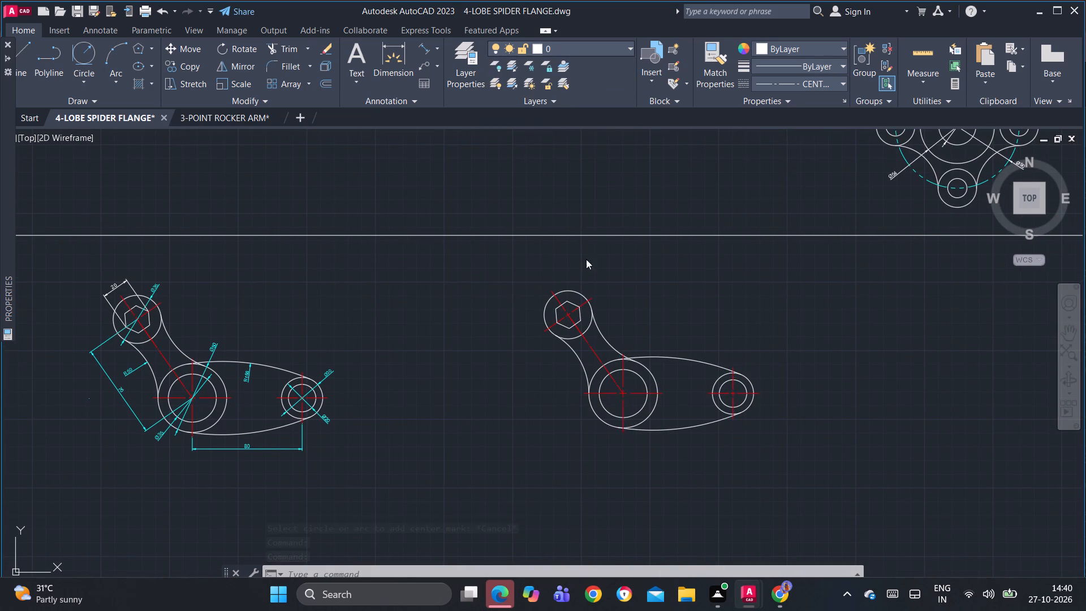
scroll(586, 339, up, 3)
scroll(587, 332, down, 2)
middle_drag(689, 338, 673, 330)
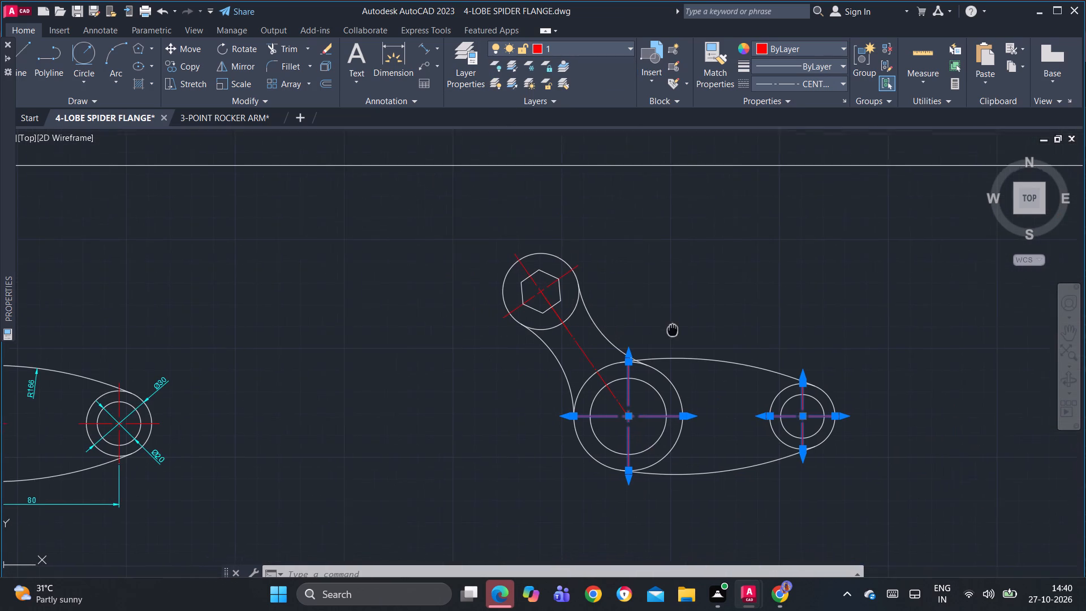
middle_drag(673, 330, 648, 319)
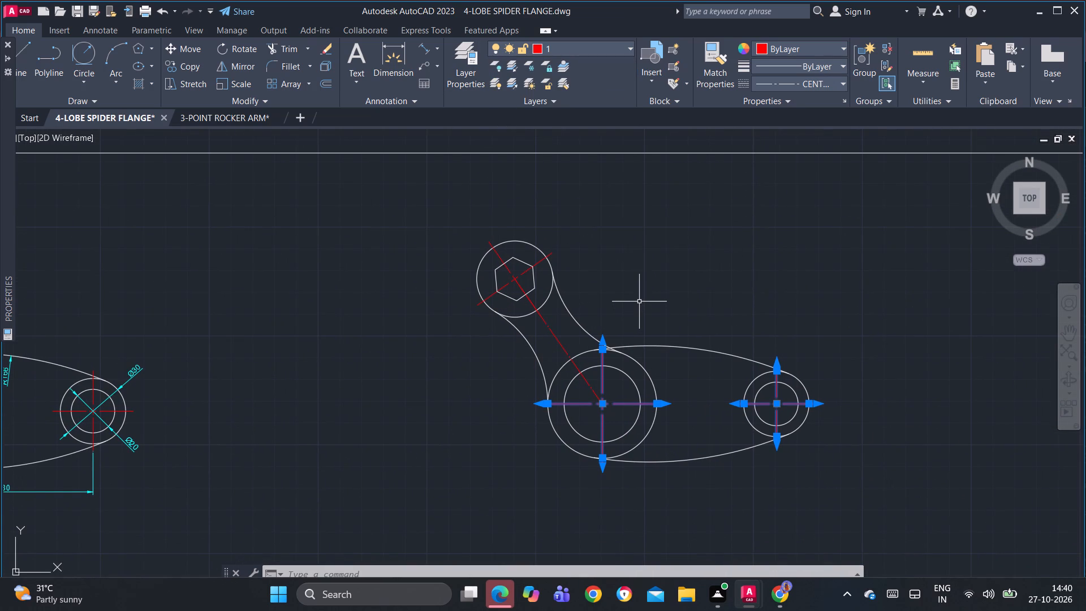
scroll(639, 302, down, 1)
middle_drag(725, 302, 653, 322)
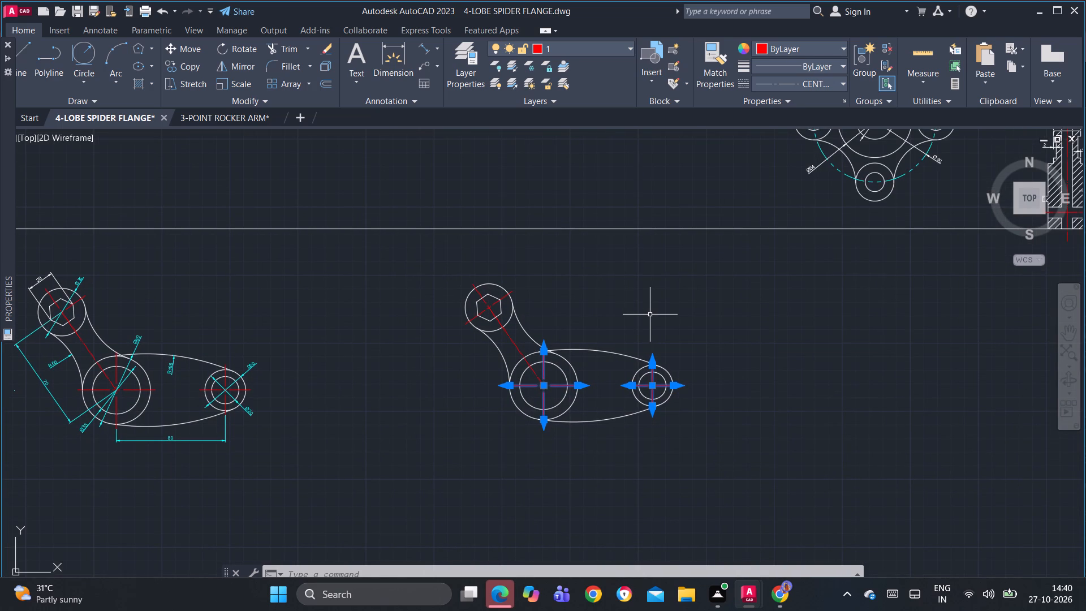
key(Escape)
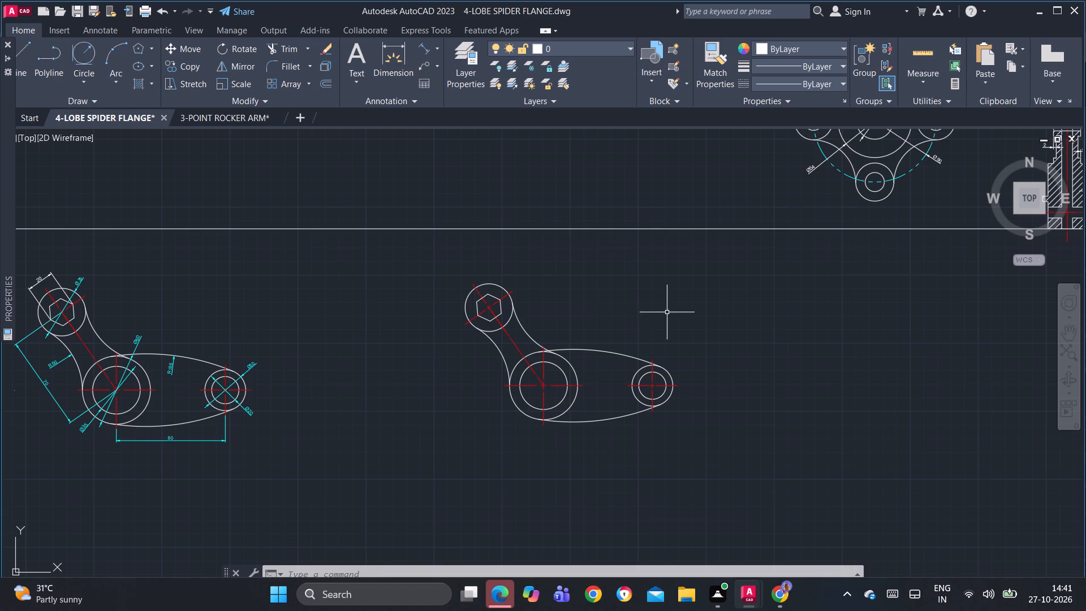
Examine the hub and small-boss centre marks on the redrawn rocker arm and compare the part with the dimensioned original.
scroll(562, 365, up, 1)
scroll(525, 403, up, 2)
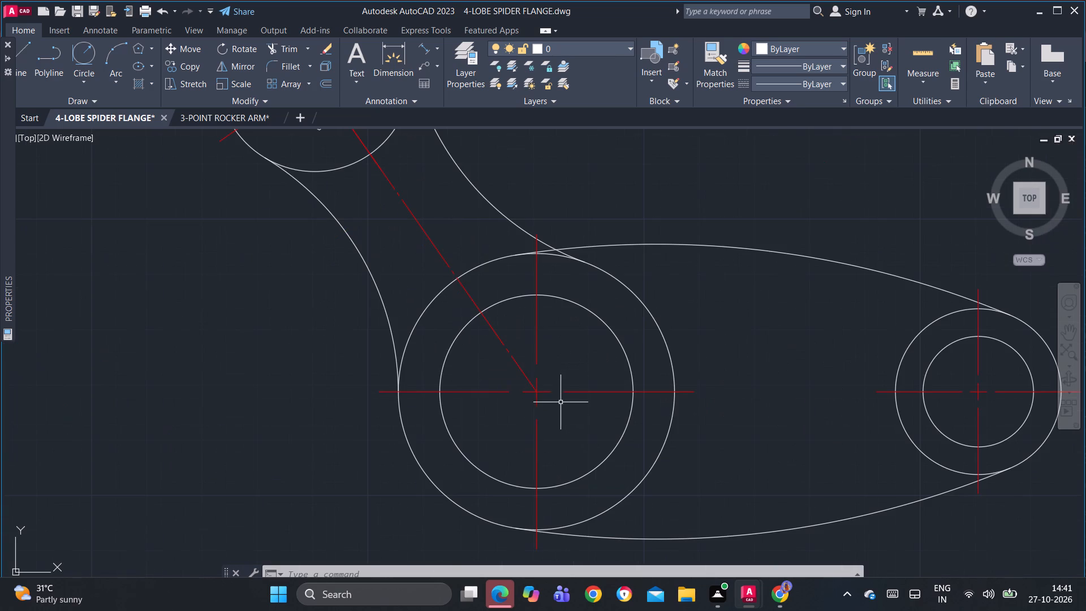
scroll(564, 390, down, 2)
middle_drag(614, 397, 522, 397)
scroll(633, 397, up, 2)
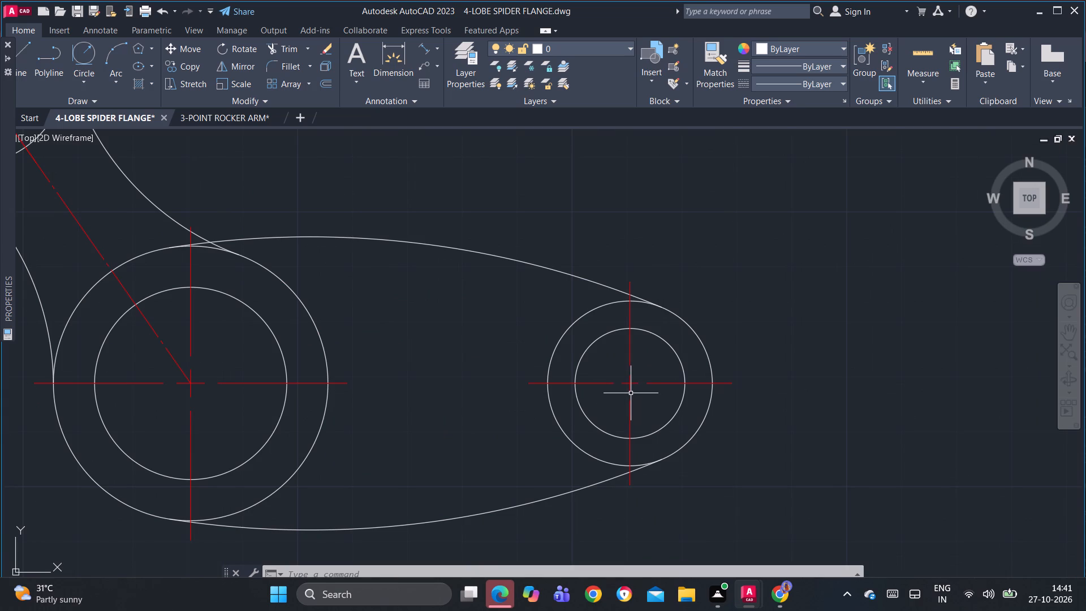
scroll(629, 391, down, 2)
middle_drag(552, 391, 660, 391)
scroll(585, 380, down, 2)
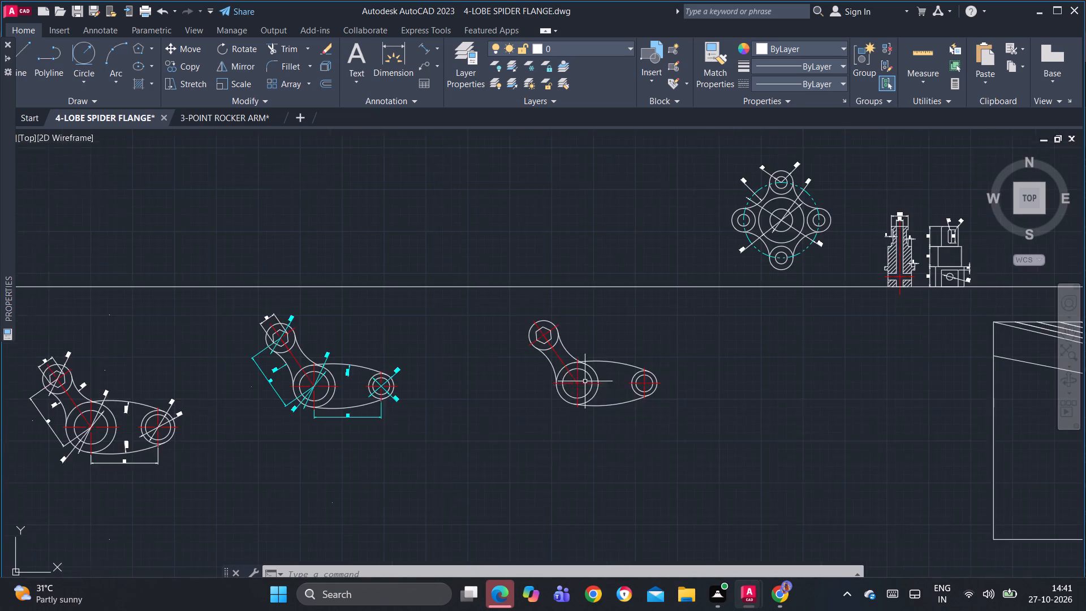
middle_drag(636, 403, 730, 418)
scroll(483, 380, up, 2)
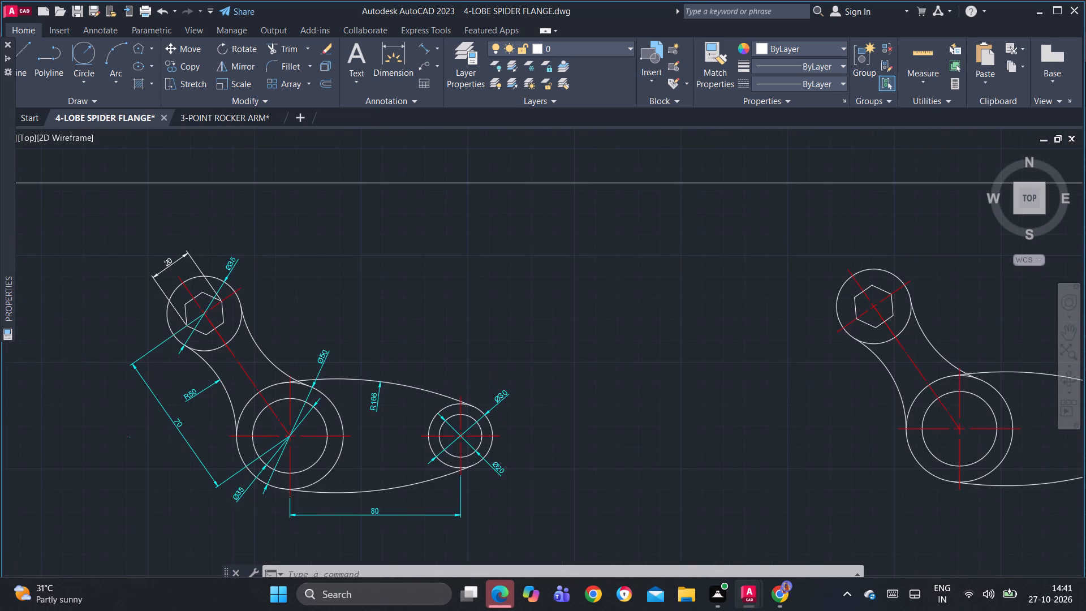
scroll(484, 380, up, 1)
scroll(492, 377, down, 2)
middle_drag(596, 408, 538, 393)
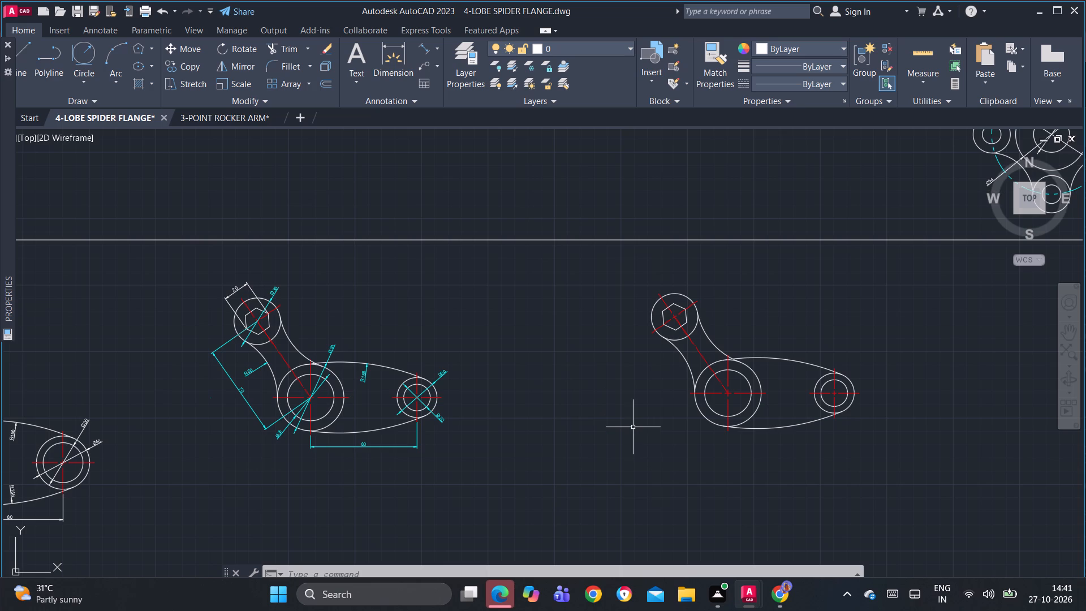
middle_drag(722, 424, 570, 445)
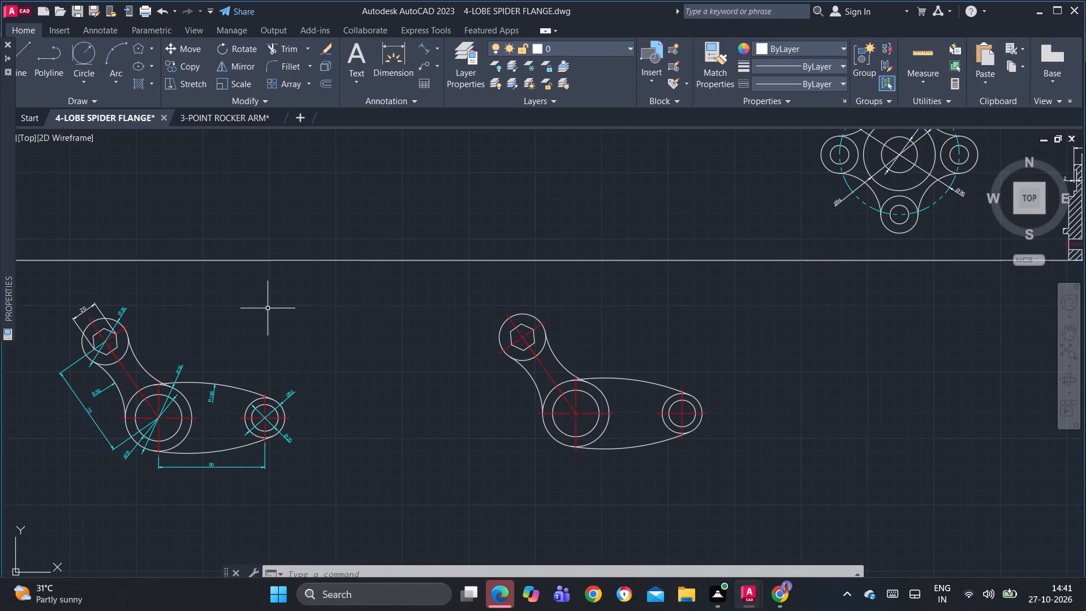
Save the 4-LOBE SPIDER FLANGE drawing.
key(ctrl+s)
key(ctrl+s)
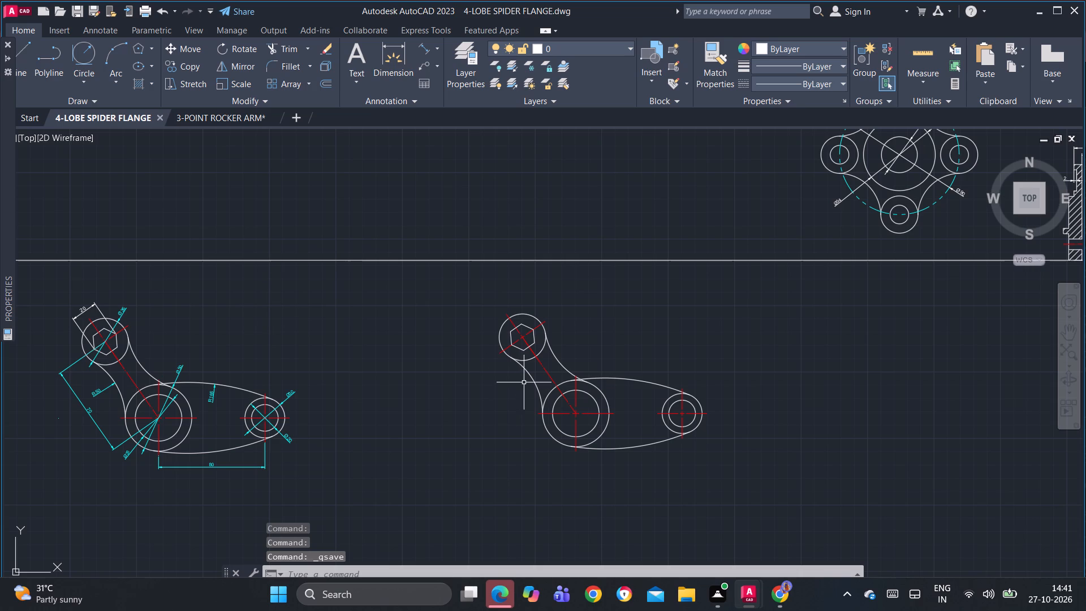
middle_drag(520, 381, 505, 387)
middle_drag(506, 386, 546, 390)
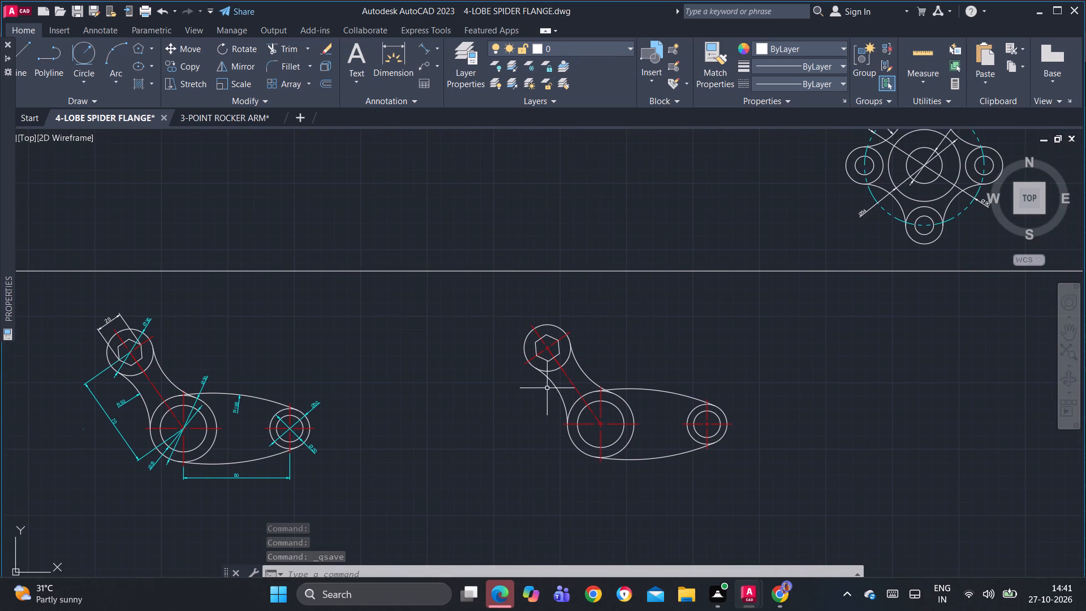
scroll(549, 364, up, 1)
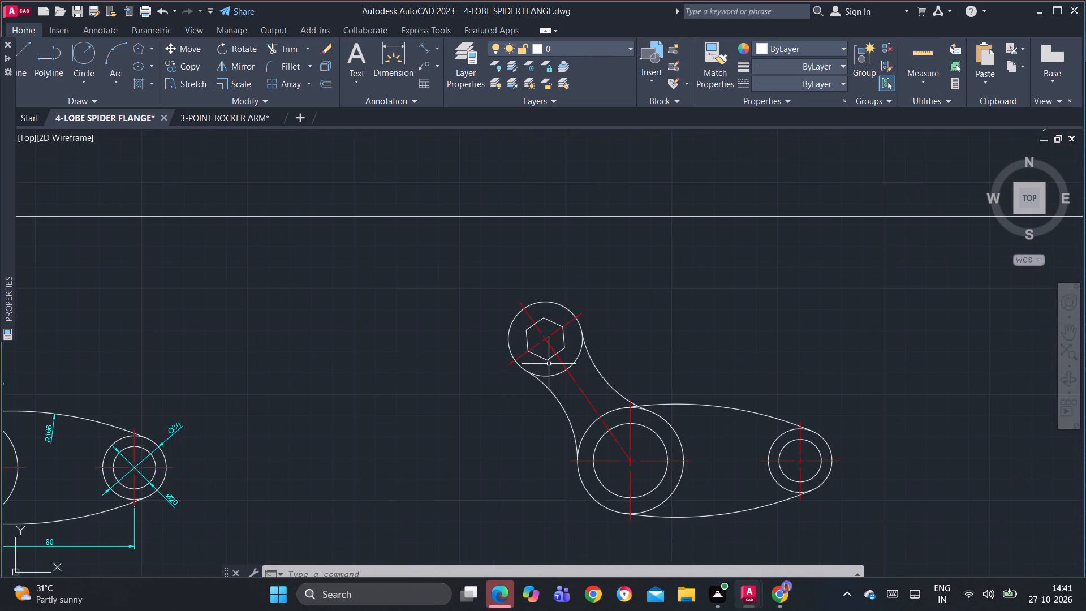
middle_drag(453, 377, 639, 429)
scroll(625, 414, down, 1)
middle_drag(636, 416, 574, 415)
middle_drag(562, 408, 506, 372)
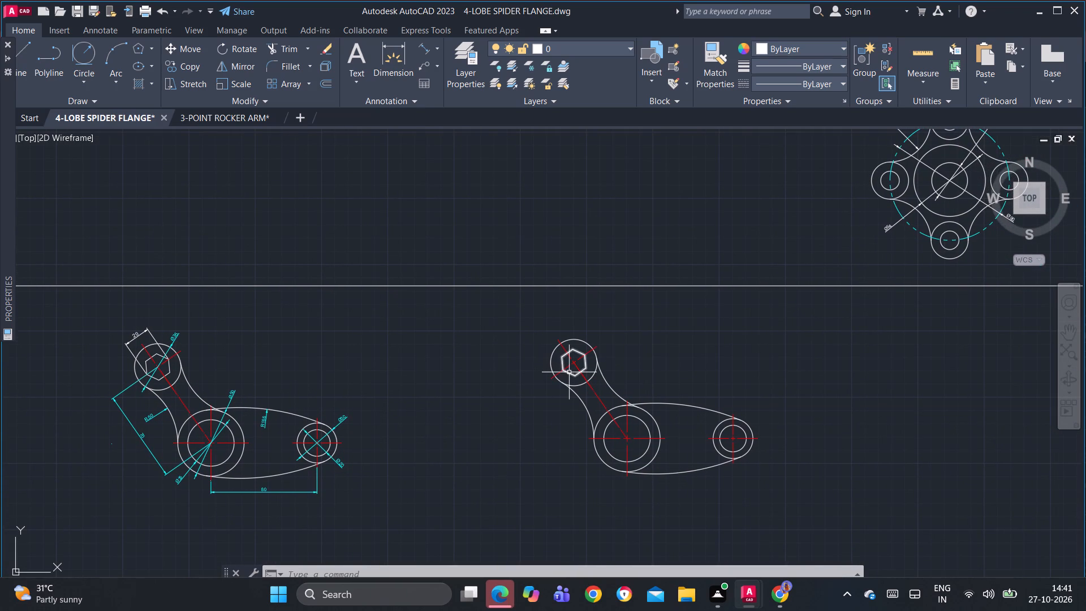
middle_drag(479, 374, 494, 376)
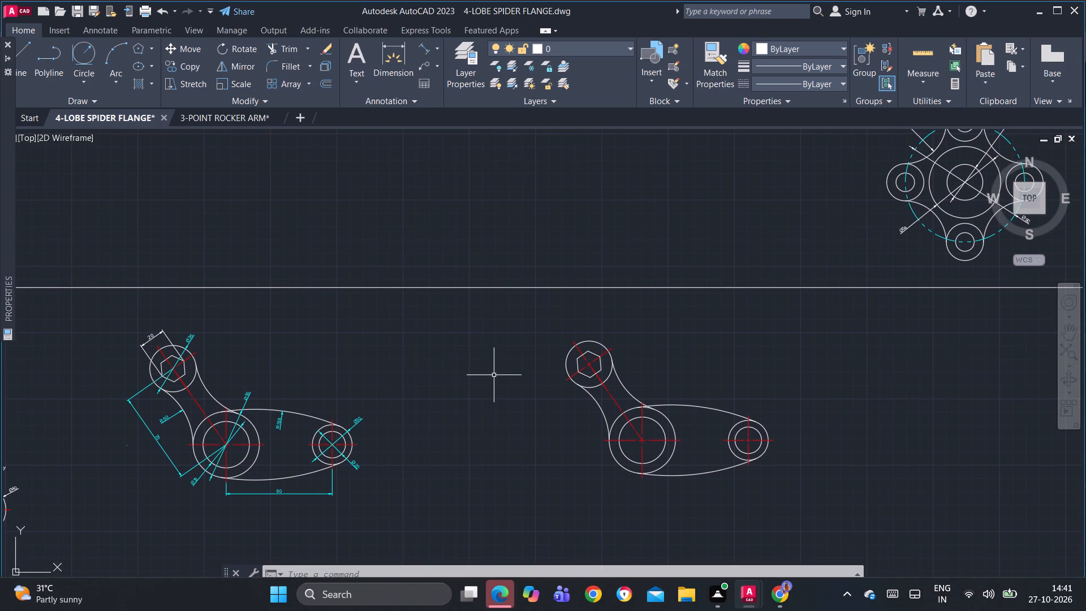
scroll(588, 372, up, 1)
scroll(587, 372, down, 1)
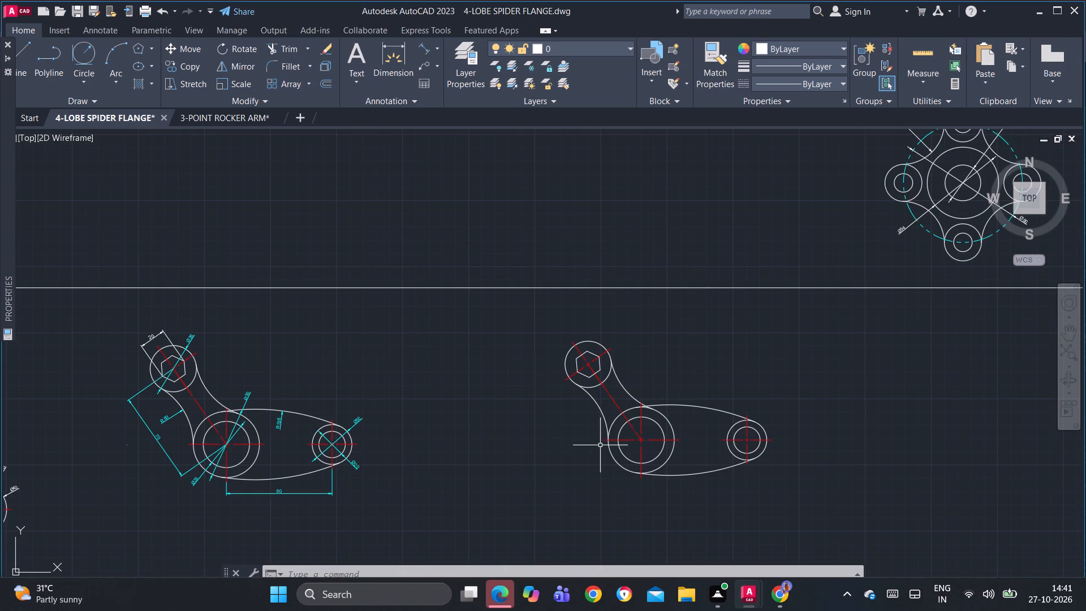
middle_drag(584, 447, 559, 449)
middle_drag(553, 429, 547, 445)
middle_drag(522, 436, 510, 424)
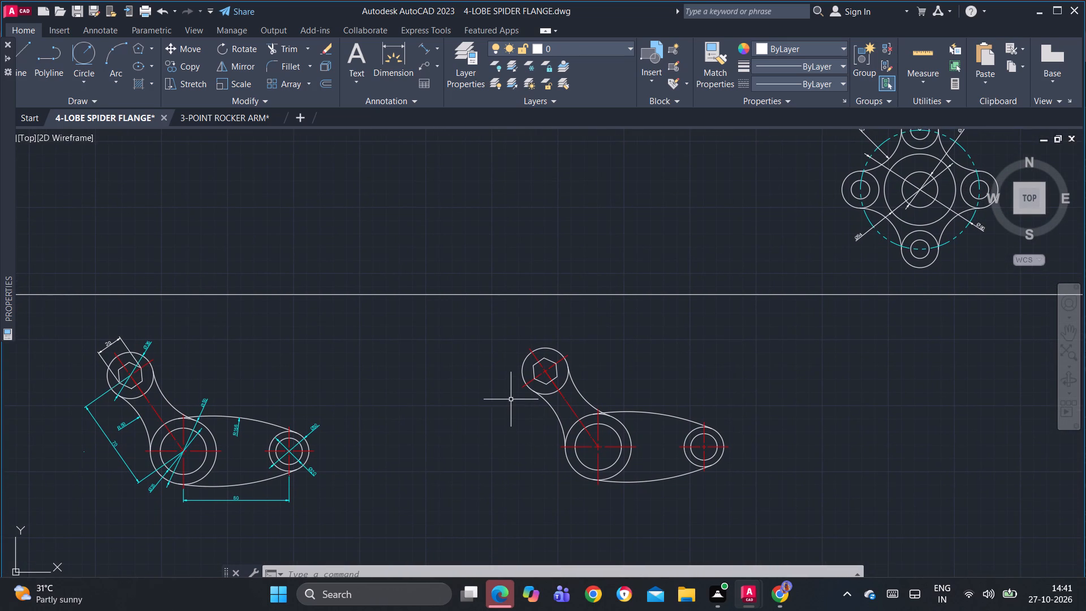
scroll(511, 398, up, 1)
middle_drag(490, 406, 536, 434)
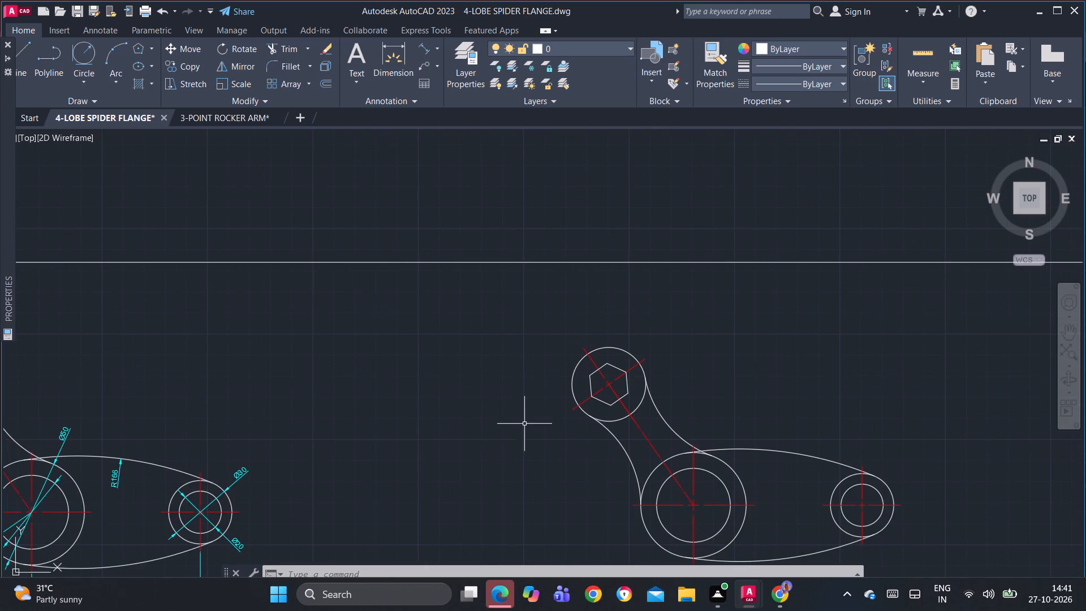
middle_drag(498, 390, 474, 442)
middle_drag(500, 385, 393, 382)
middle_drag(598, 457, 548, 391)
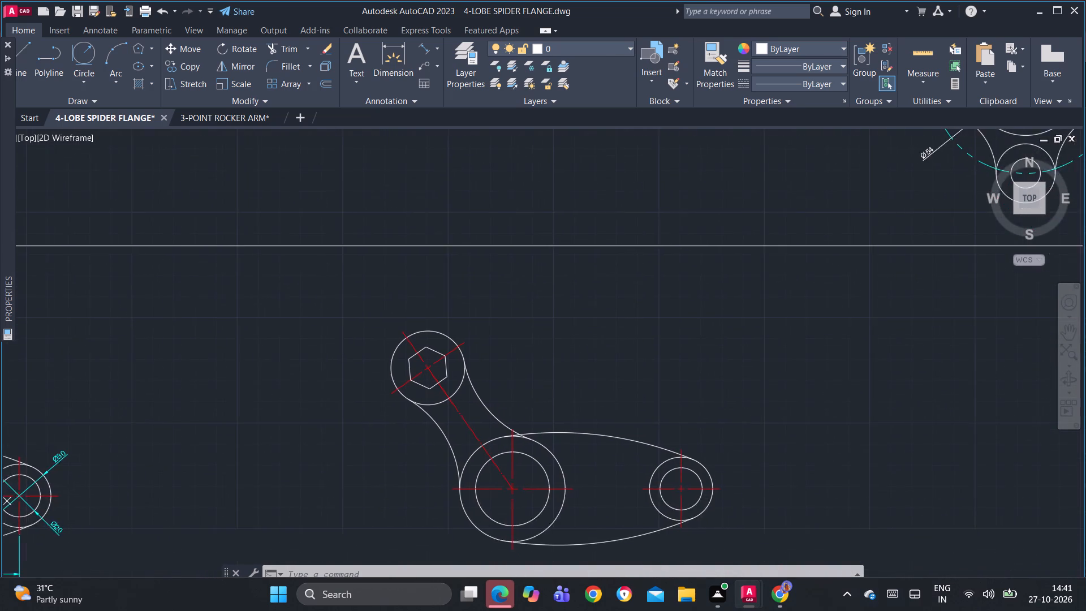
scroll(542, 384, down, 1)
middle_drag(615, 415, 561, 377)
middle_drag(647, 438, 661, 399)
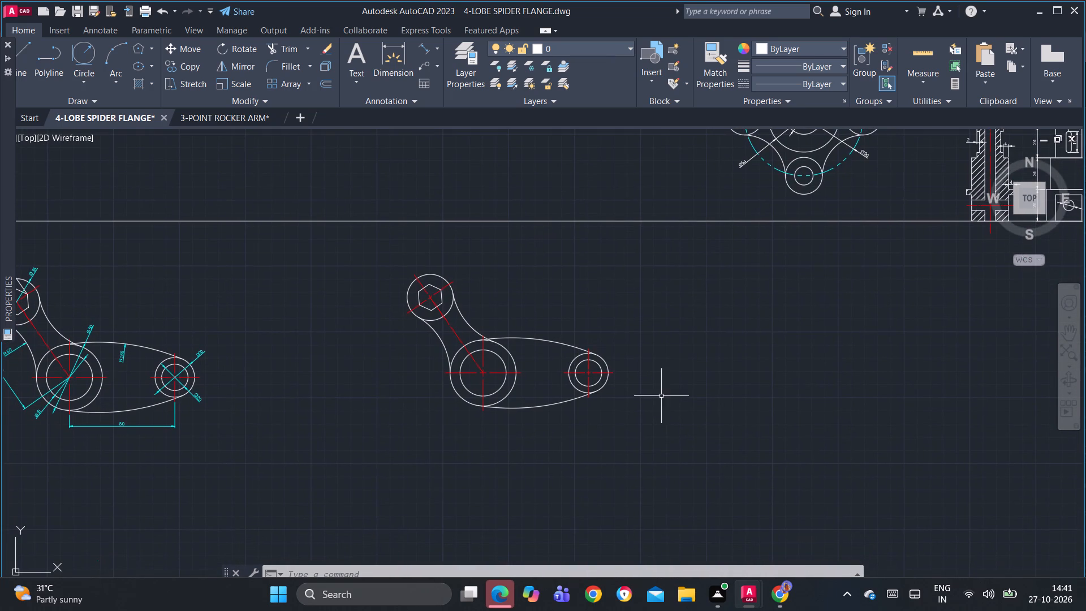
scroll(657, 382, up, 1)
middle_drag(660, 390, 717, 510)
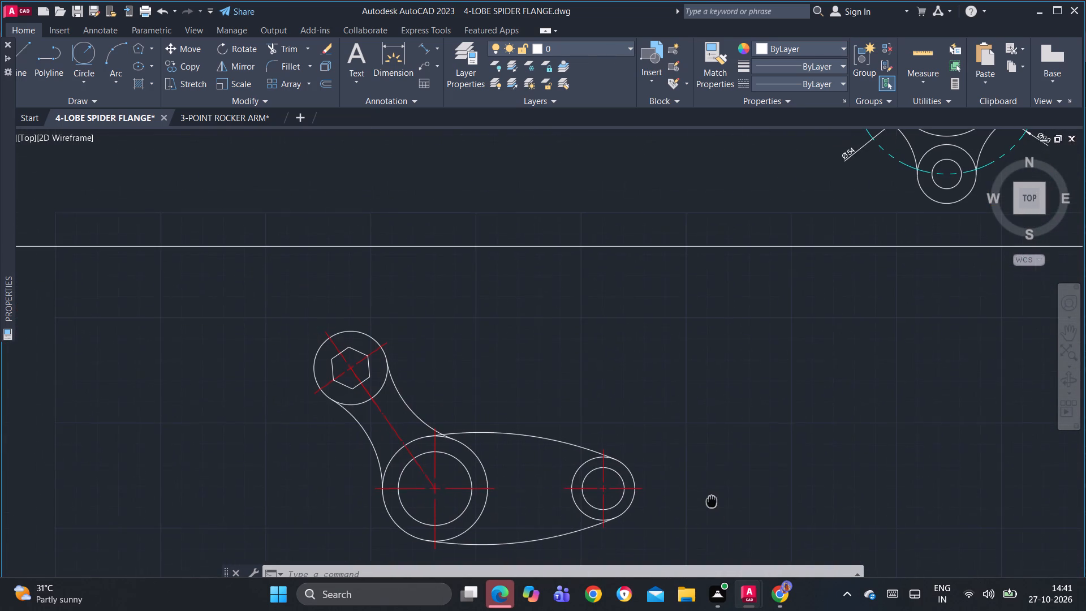
Compare the redrawn rocker arm with the dimensioned original to see which dimensions it needs.
middle_drag(513, 380, 600, 418)
middle_drag(575, 429, 633, 398)
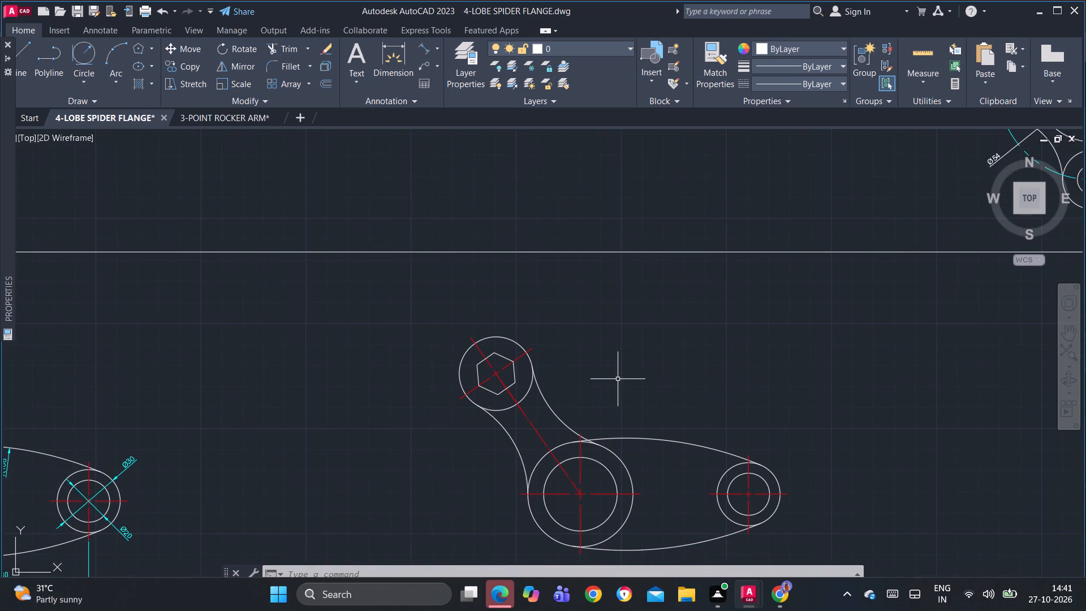
scroll(618, 379, down, 1)
middle_drag(501, 412, 586, 378)
middle_drag(570, 429, 446, 442)
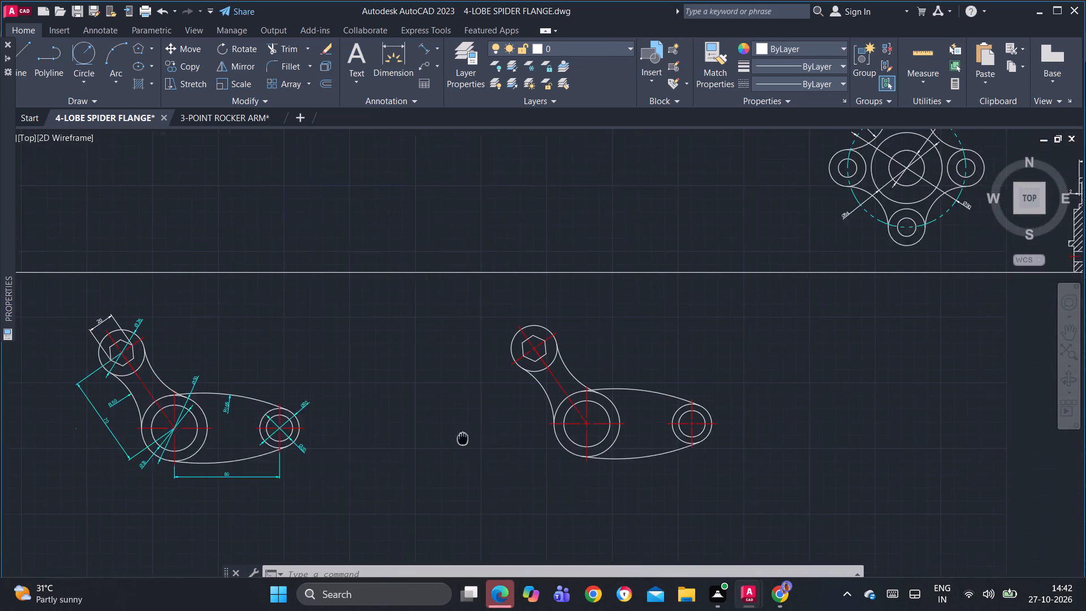
middle_drag(446, 442, 426, 445)
middle_drag(505, 398, 543, 418)
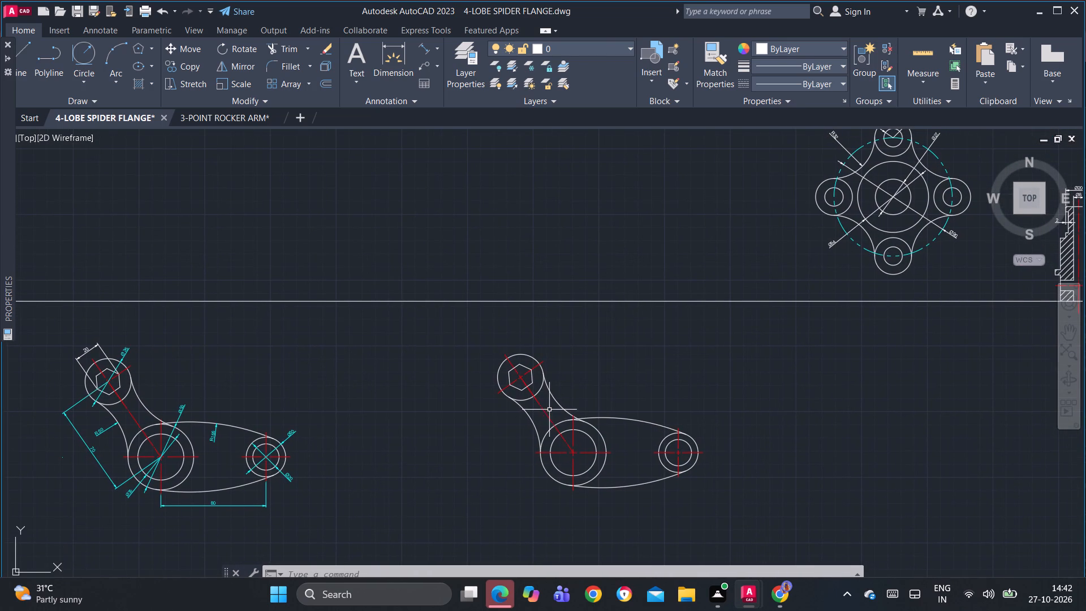
middle_drag(617, 389, 584, 407)
scroll(656, 415, down, 1)
middle_drag(740, 415, 671, 416)
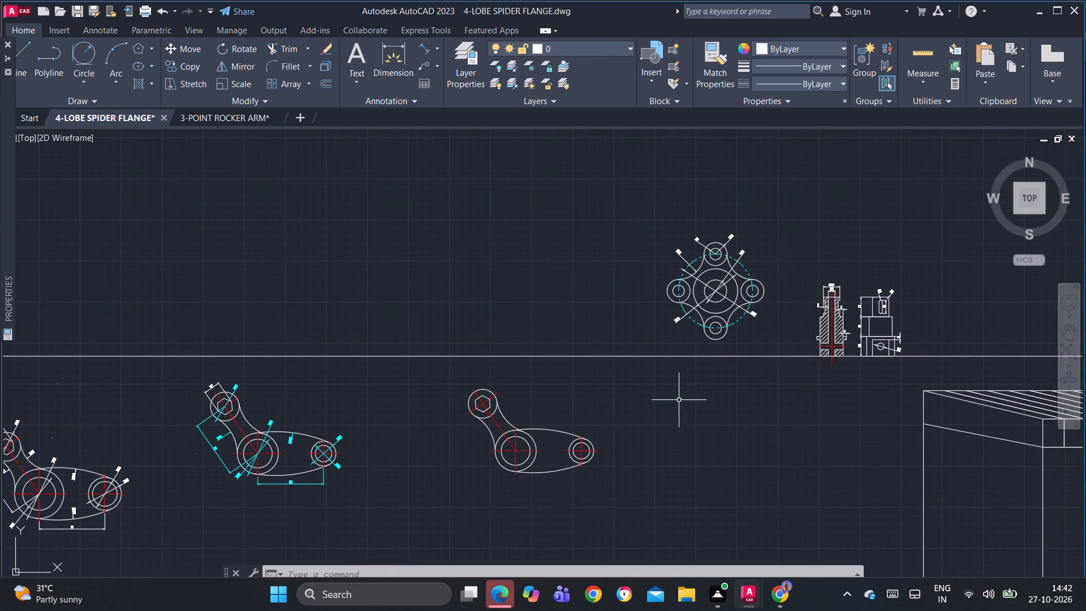
scroll(732, 282, up, 3)
scroll(732, 282, down, 2)
middle_drag(530, 455, 566, 402)
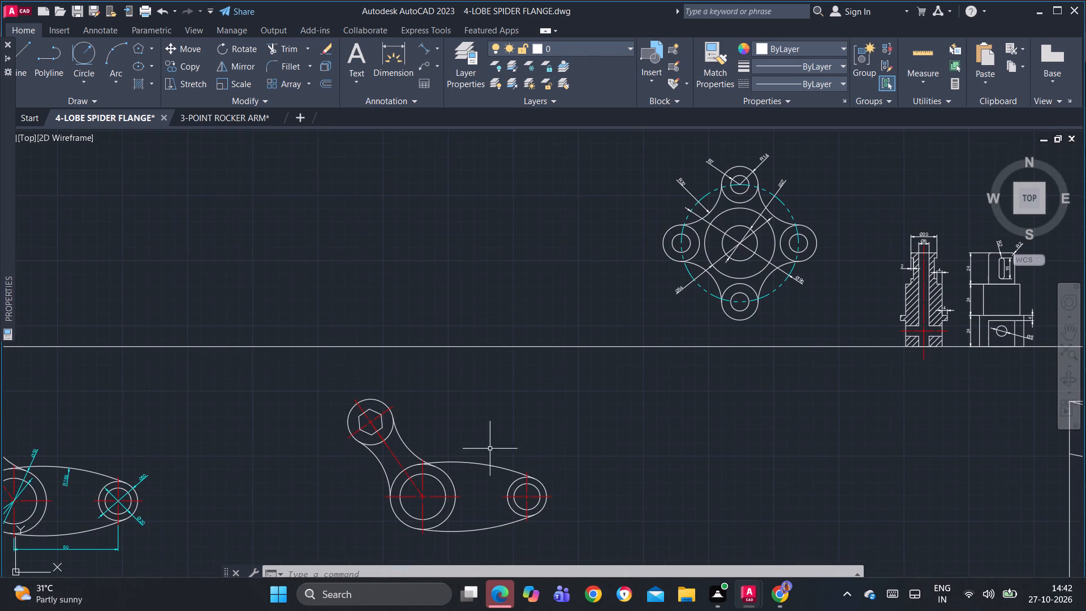
middle_drag(497, 435, 519, 402)
middle_drag(446, 428, 620, 391)
middle_drag(479, 410, 440, 427)
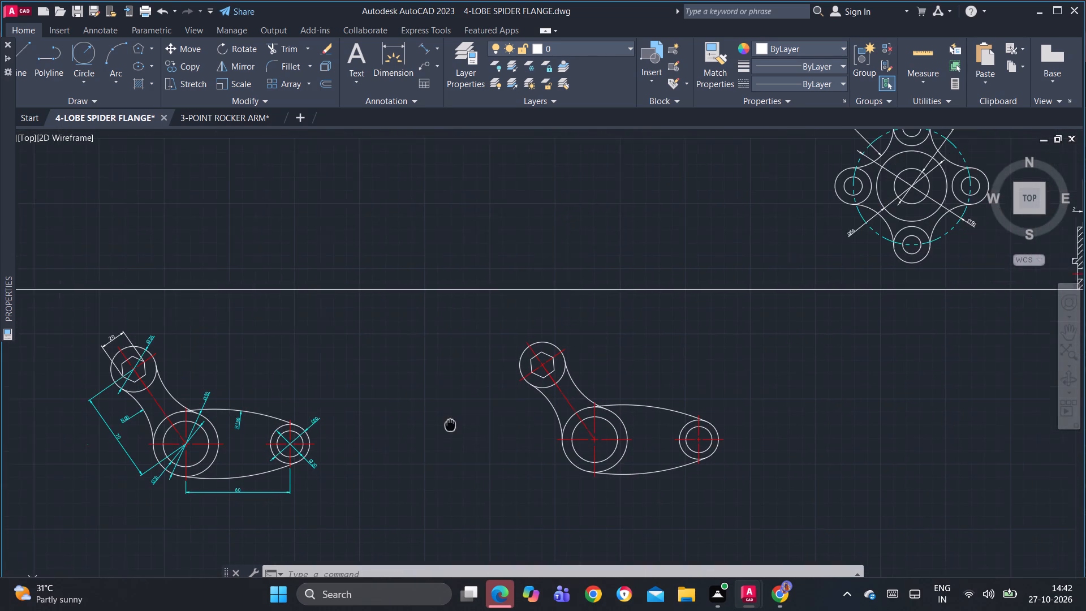
middle_drag(440, 427, 429, 429)
middle_drag(434, 407, 502, 411)
middle_drag(448, 406, 407, 399)
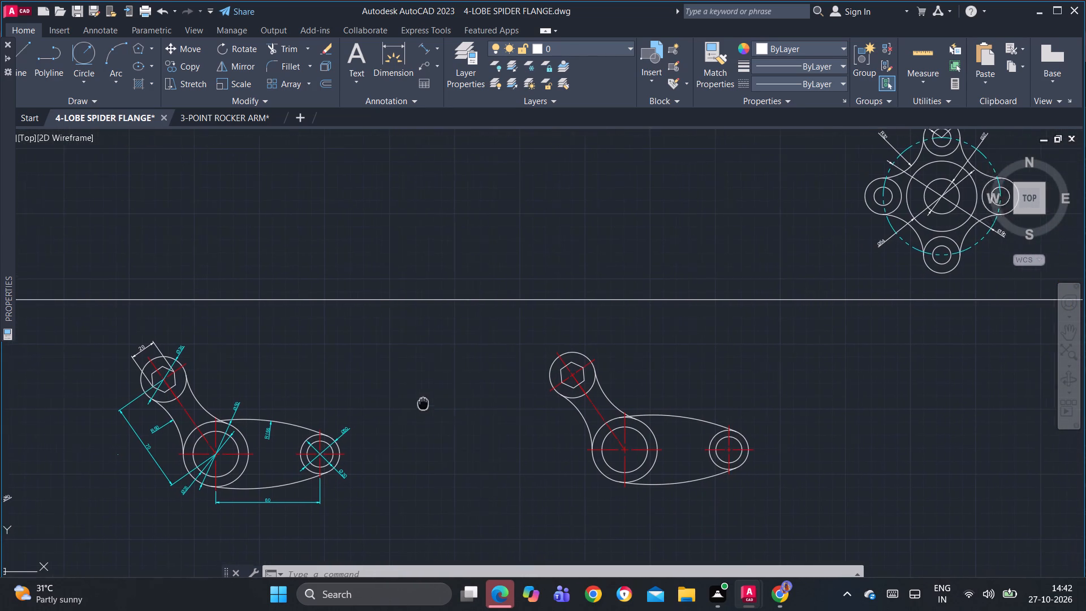
middle_drag(407, 399, 398, 394)
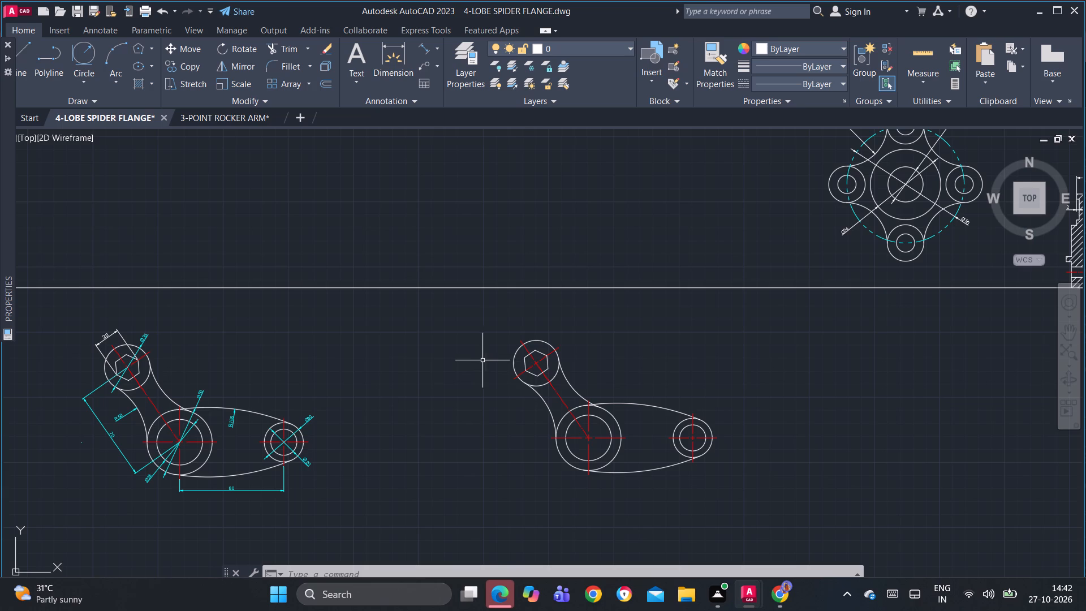
scroll(576, 407, up, 1)
scroll(578, 404, down, 1)
middle_drag(648, 409, 647, 408)
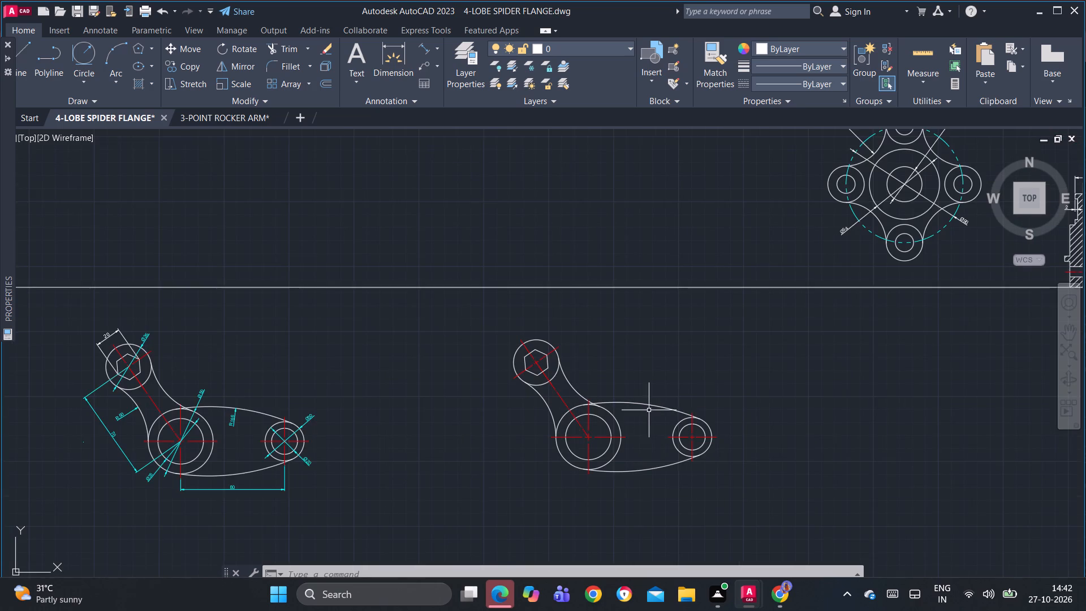
middle_drag(647, 408, 615, 379)
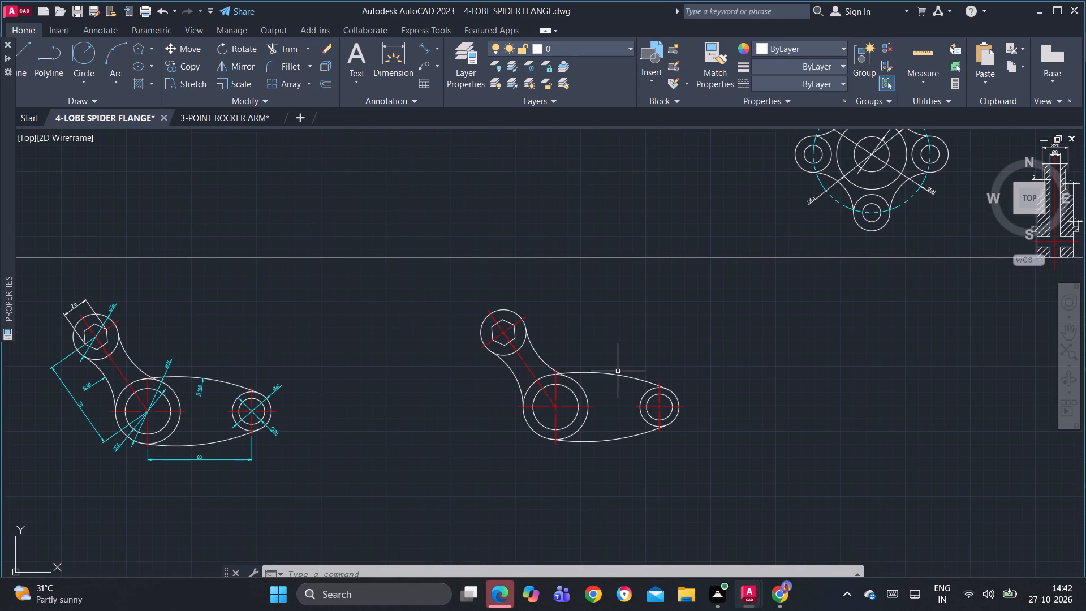
Add a horizontal linear dimension below the redrawn rocker arm between the hub and small-boss centrelines.
text(DLI)
key(space)
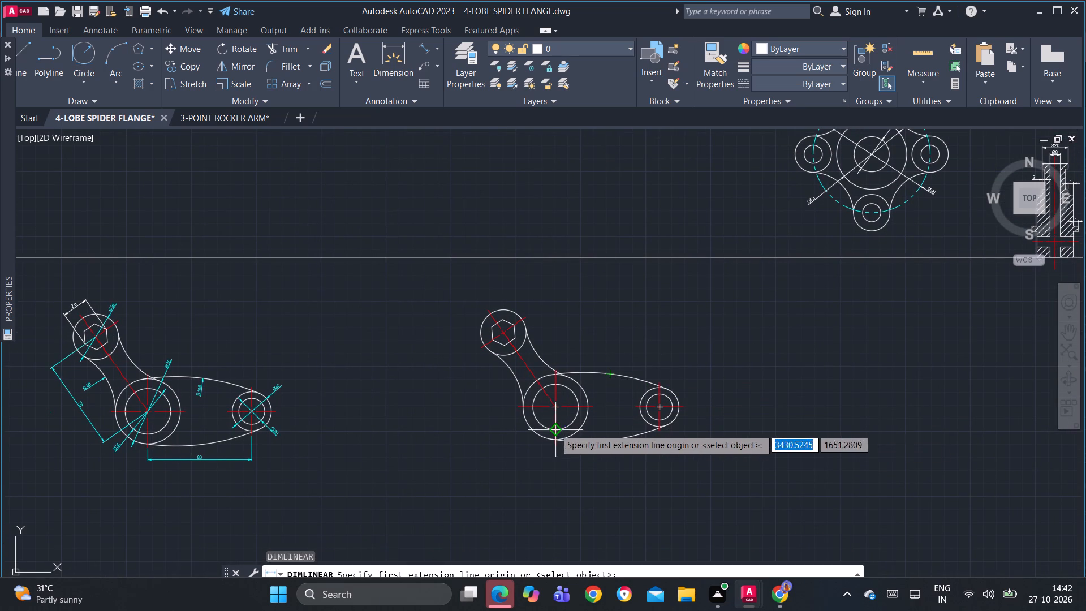
click(554, 445)
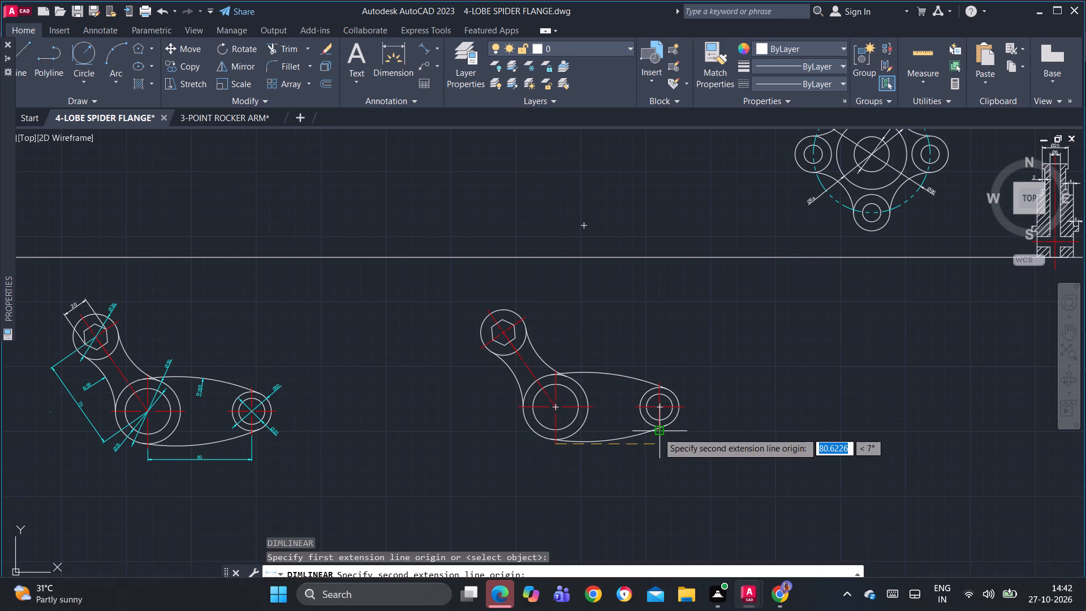
click(658, 432)
click(626, 460)
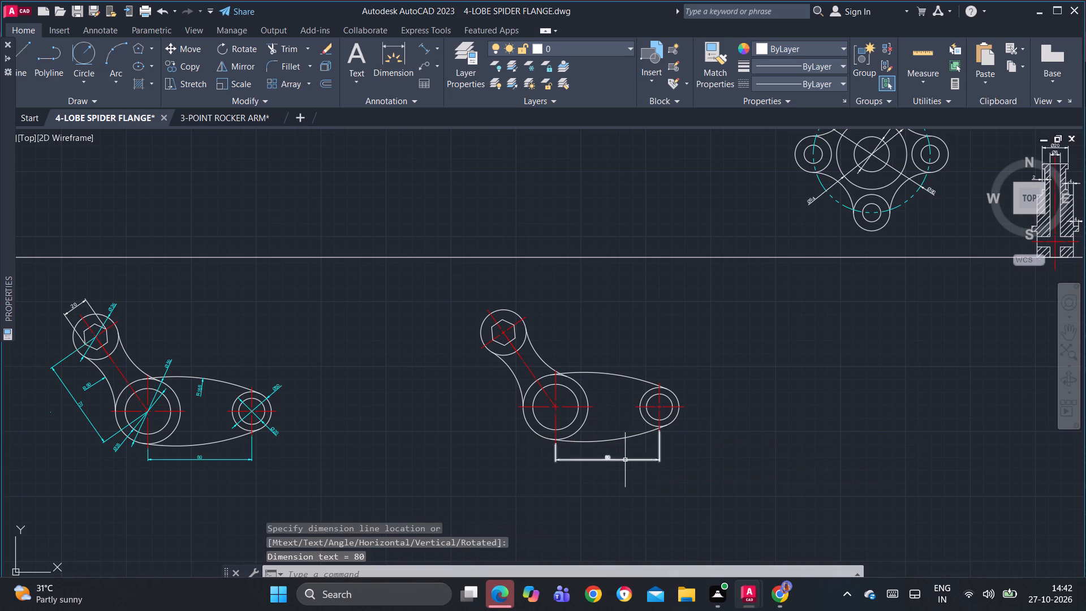
Add an aligned dimension across the flats of the redrawn arm's hexagon, placed outside the upper boss.
middle_drag(502, 429, 532, 440)
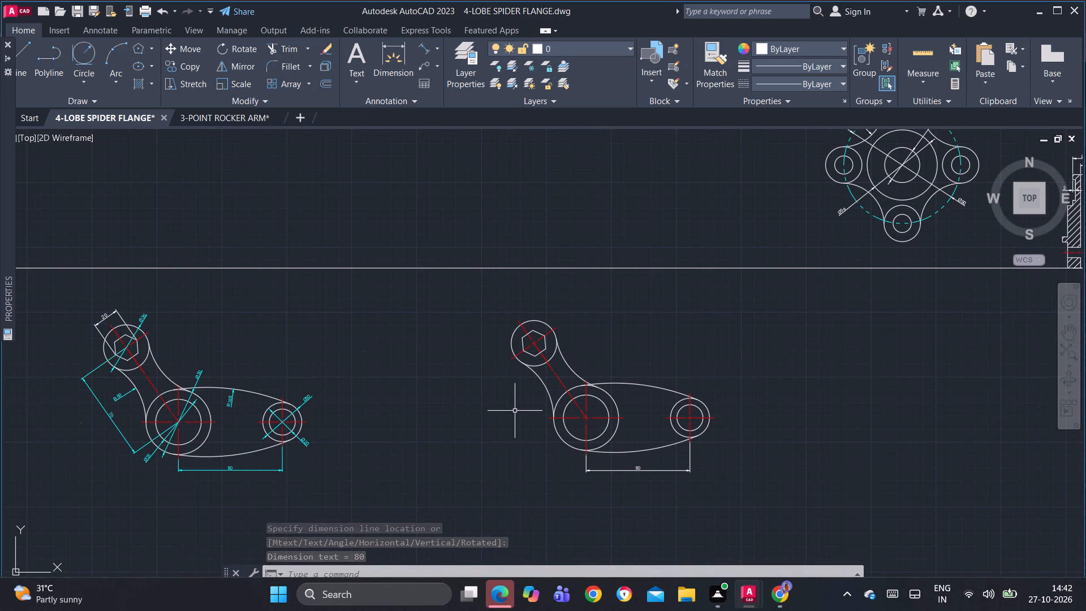
click(424, 49)
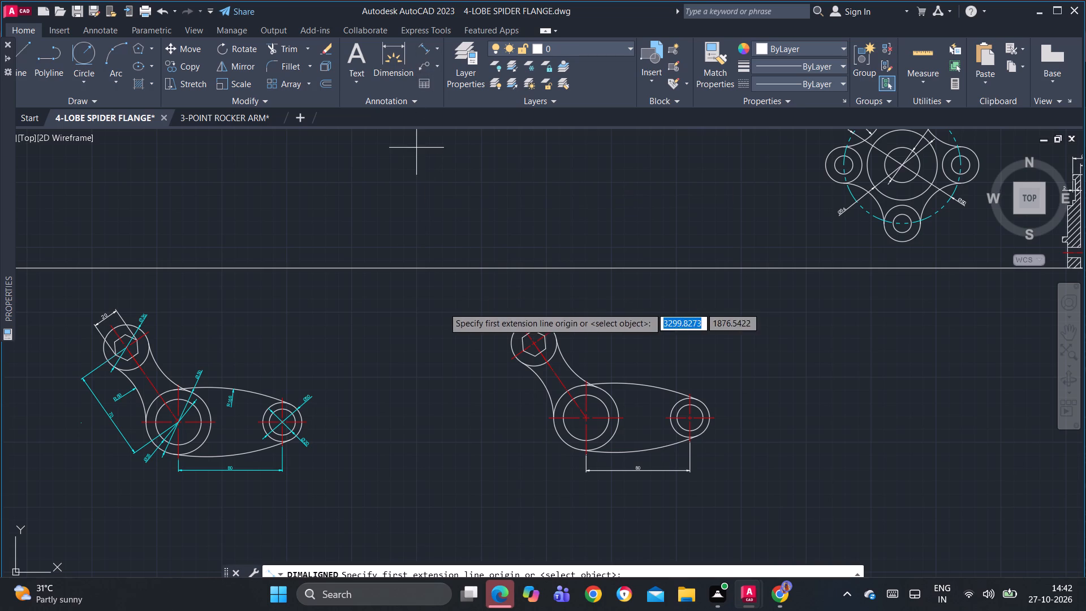
scroll(520, 350, up, 1)
click(523, 350)
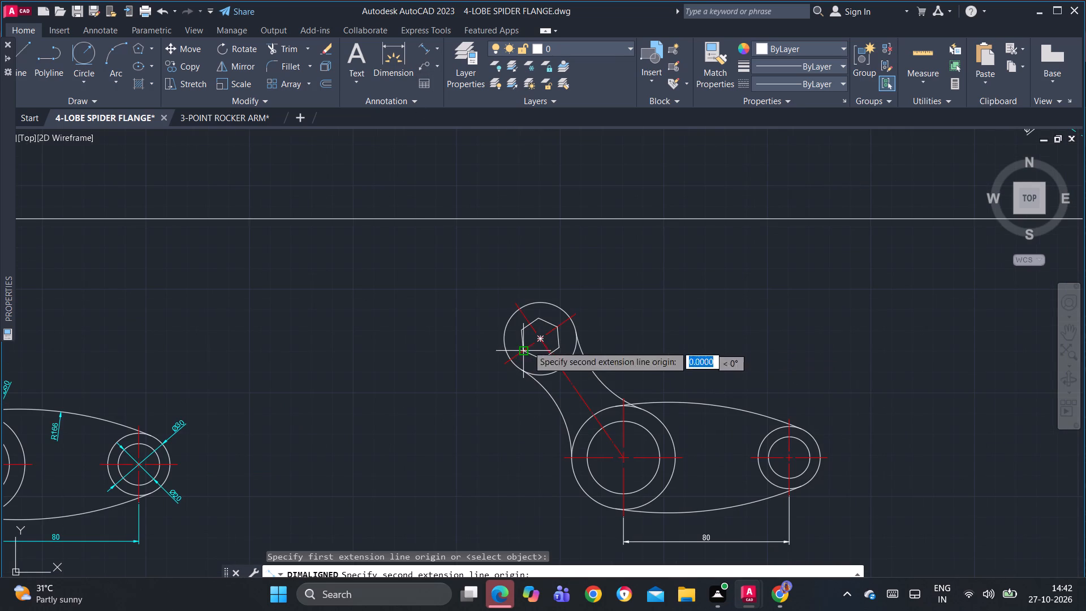
click(557, 326)
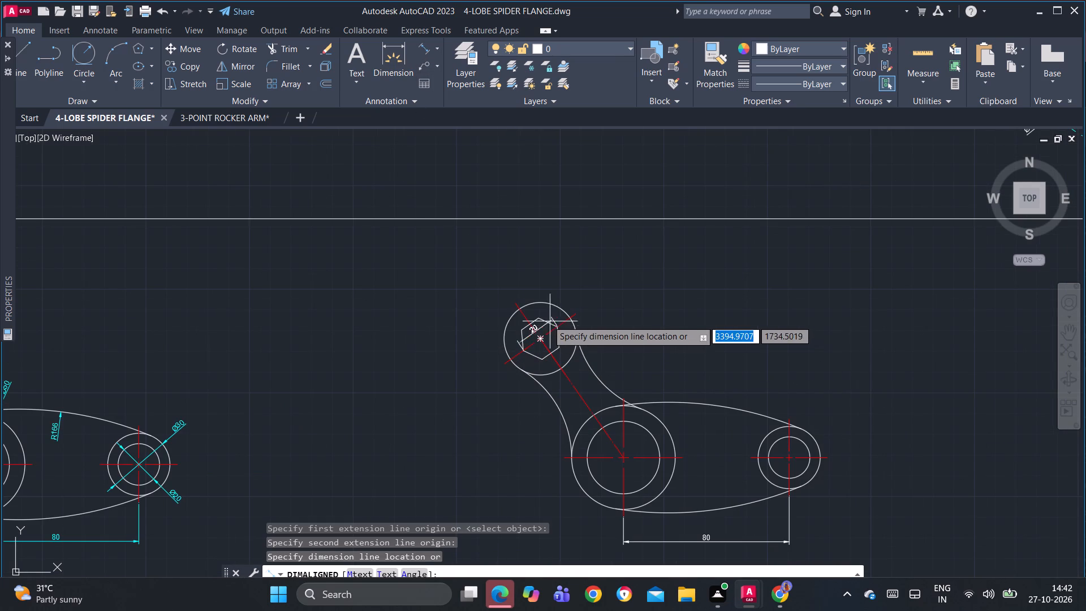
click(511, 292)
Add an aligned dimension between the hexagonal boss centre and the hub centre, placed on the arm's outer side like the original.
middle_drag(426, 324, 506, 337)
scroll(507, 332, down, 2)
middle_drag(487, 335, 564, 312)
scroll(434, 321, up, 2)
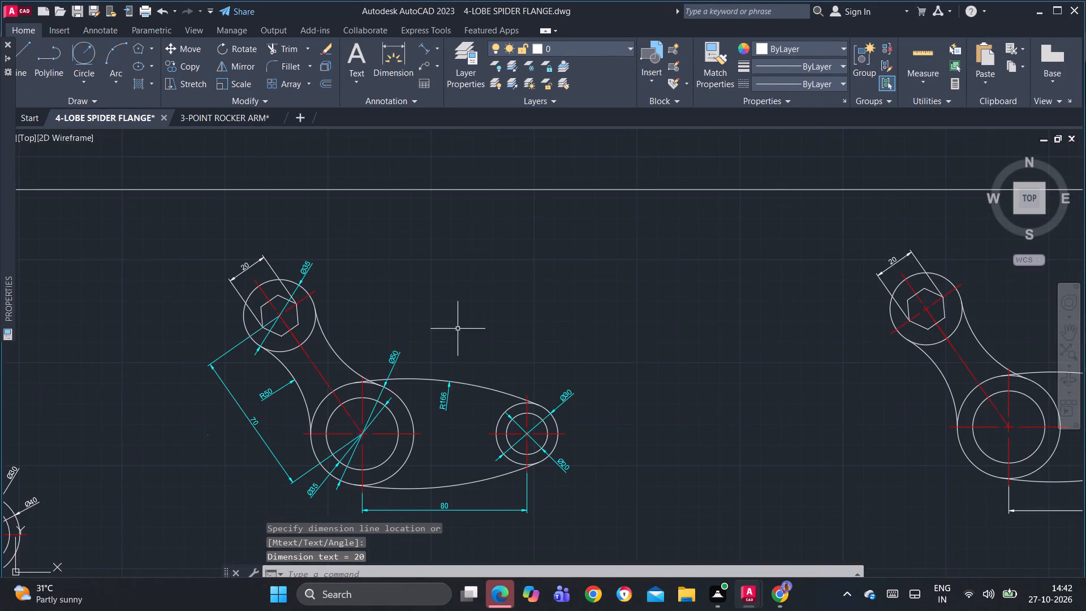
middle_drag(511, 336, 378, 234)
click(425, 48)
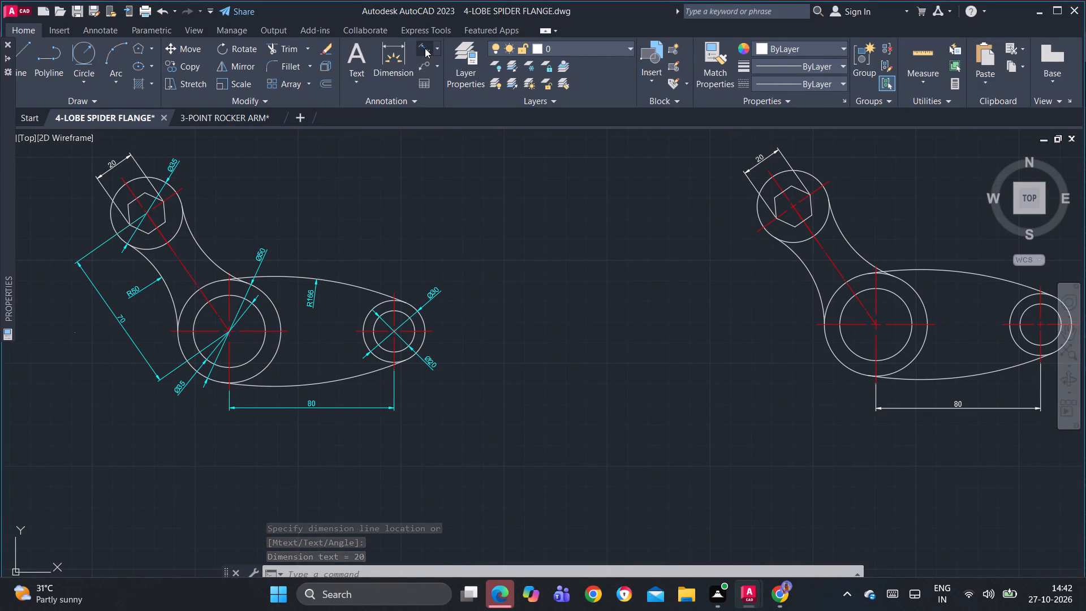
click(791, 207)
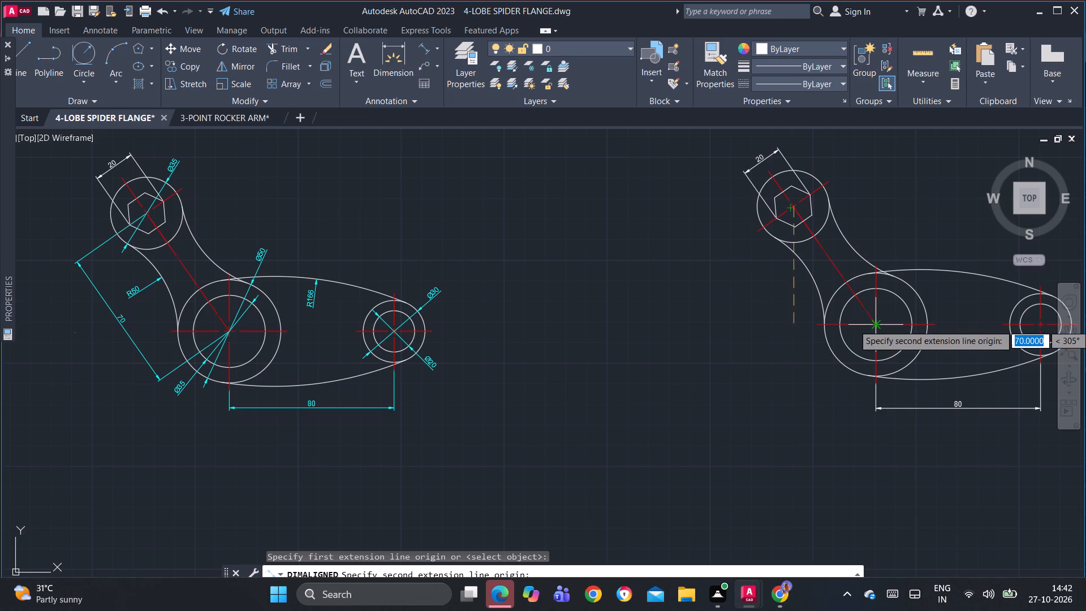
click(874, 325)
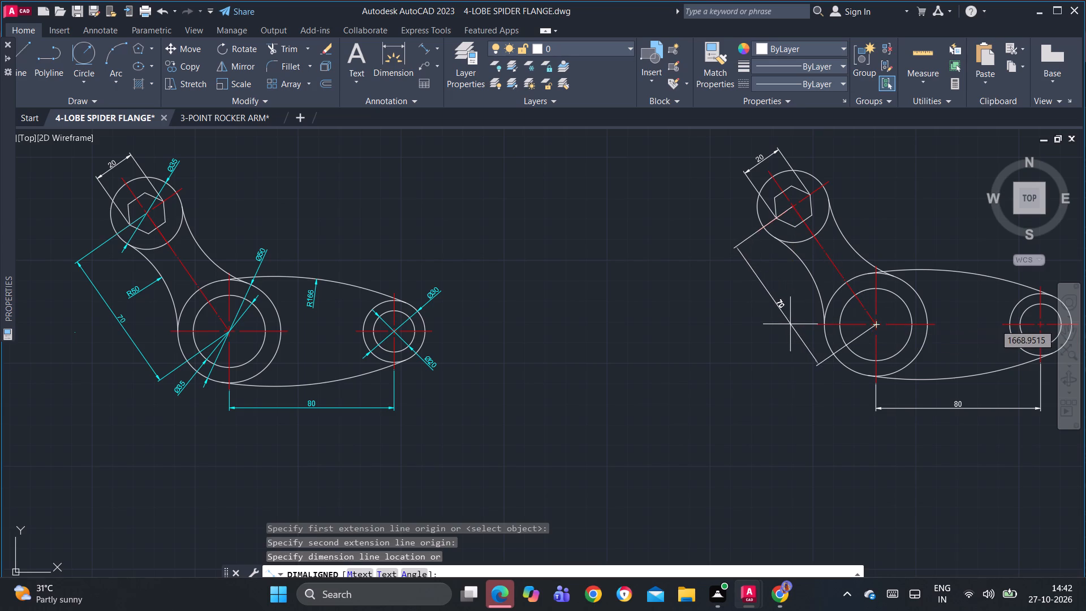
click(790, 324)
Add radius dimensions to both concave arcs joining the hexagonal boss to the hub on the redrawn arm.
middle_drag(584, 319, 531, 333)
scroll(533, 332, down, 1)
middle_drag(590, 353, 561, 351)
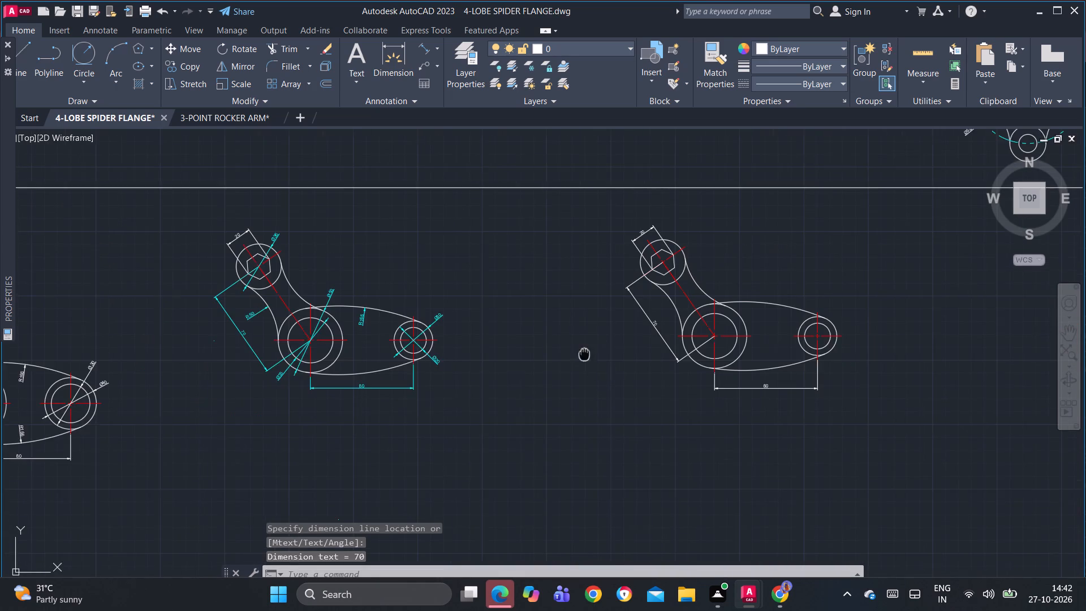
middle_drag(561, 351, 521, 347)
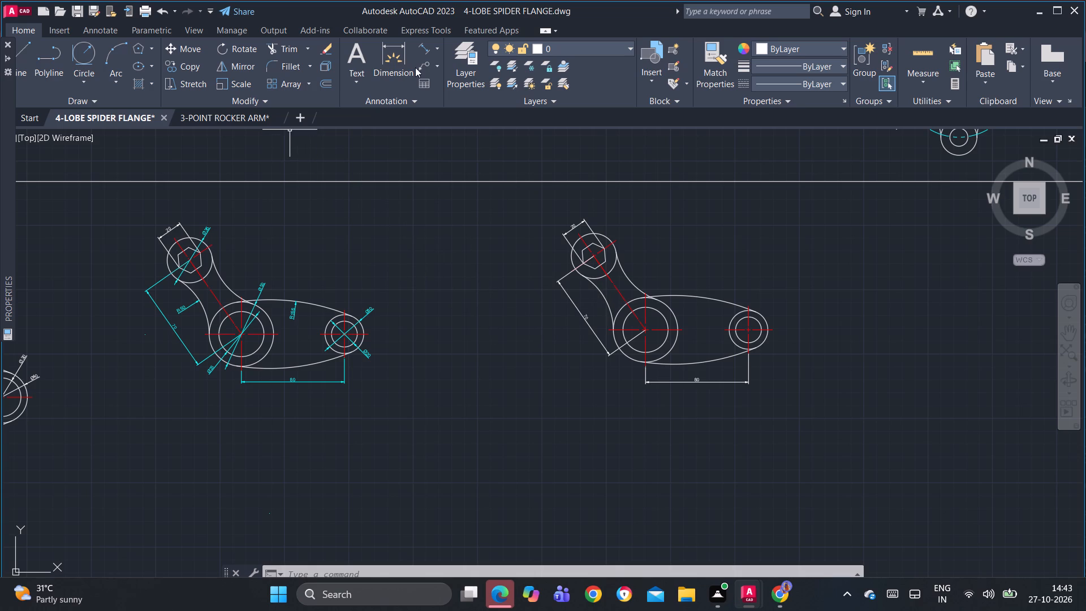
click(438, 43)
click(450, 193)
scroll(600, 294, up, 2)
click(609, 299)
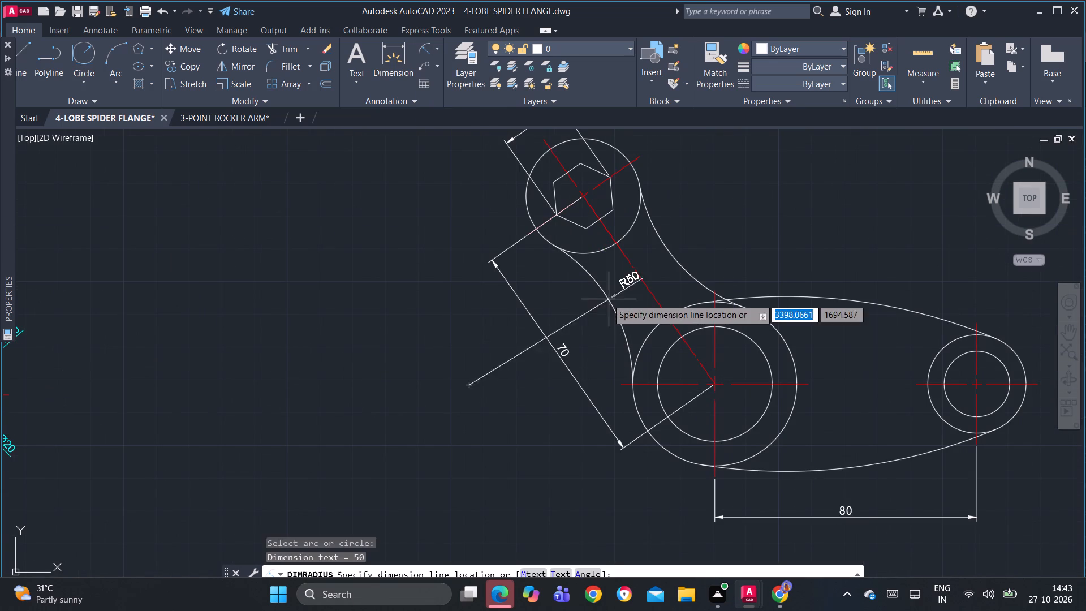
click(587, 295)
middle_drag(654, 270, 598, 296)
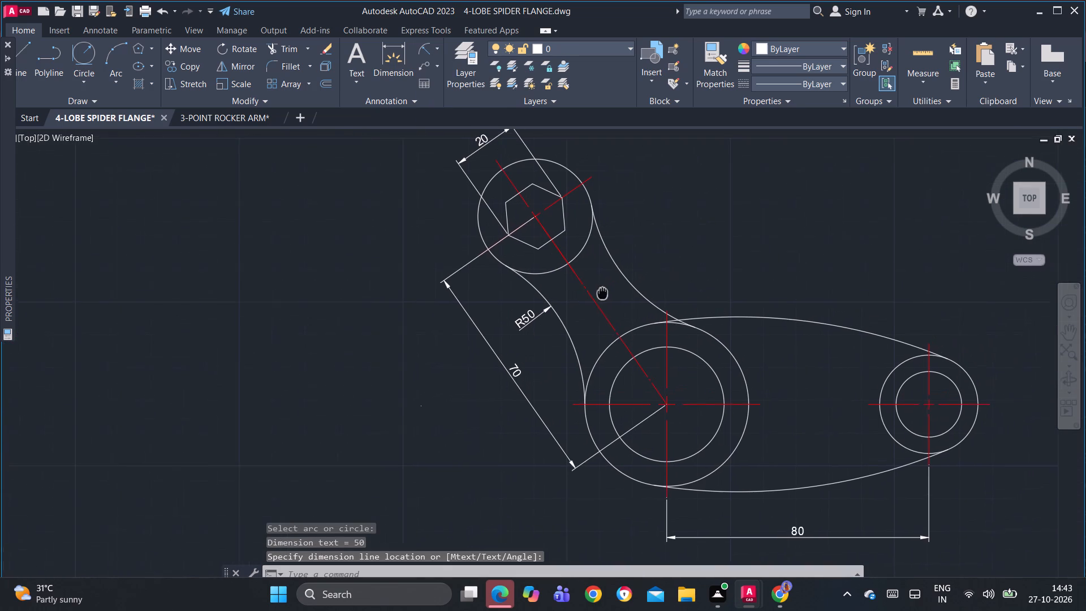
middle_drag(598, 296, 584, 303)
click(425, 45)
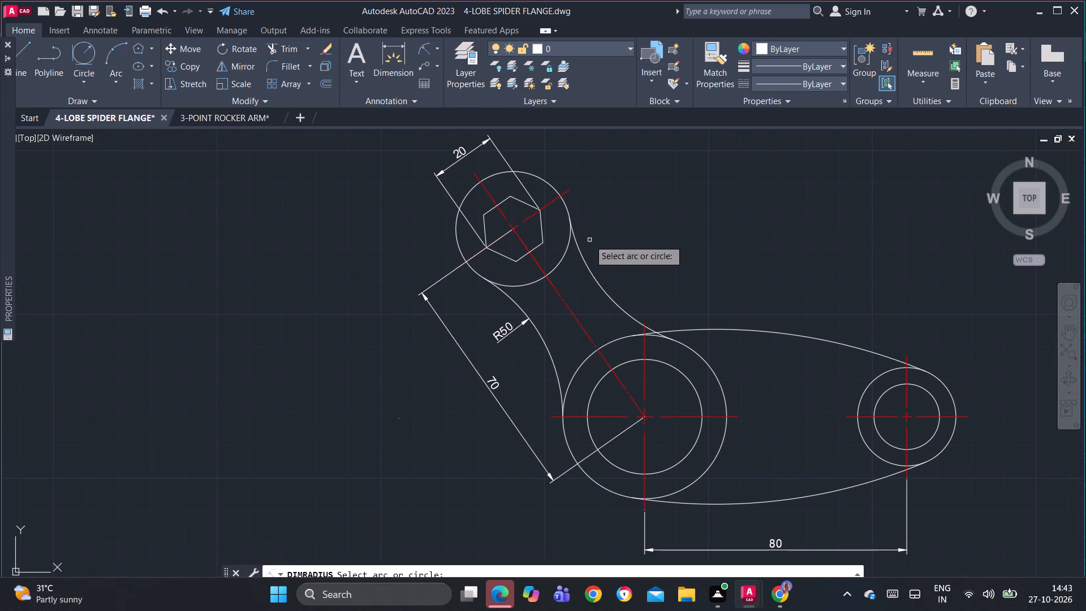
click(593, 274)
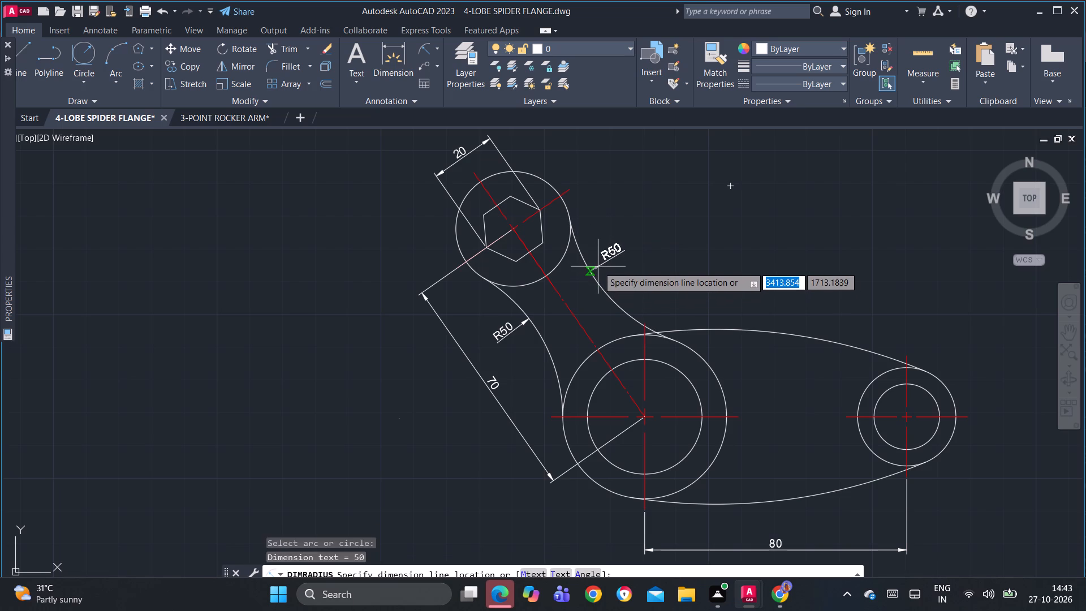
click(602, 271)
Add a diameter dimension to the hub's outer circle on the redrawn arm, with its text above the hub.
scroll(692, 276, down, 2)
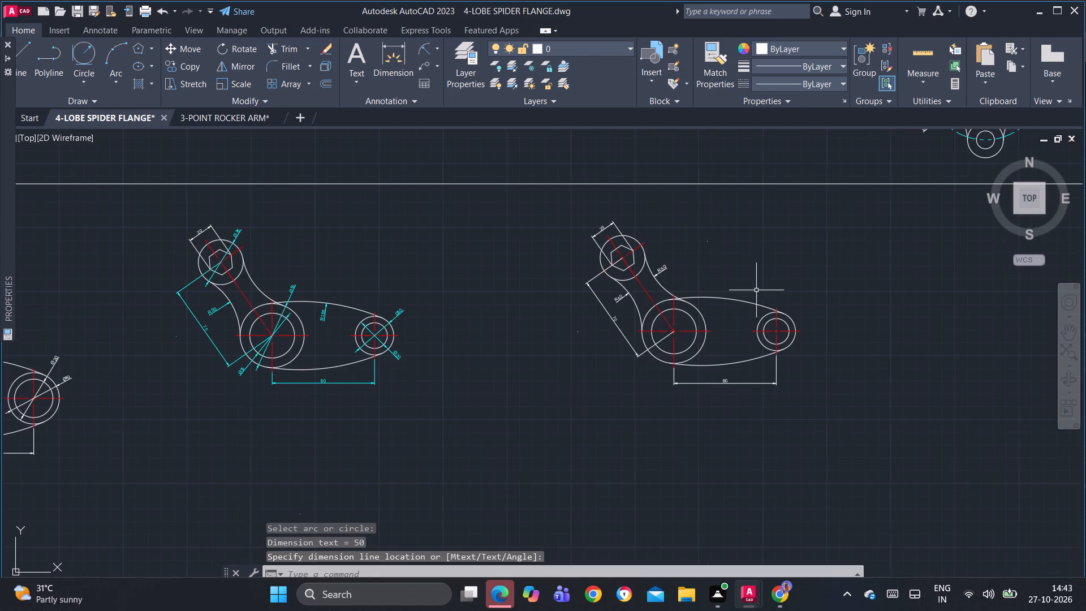
middle_drag(669, 274, 615, 257)
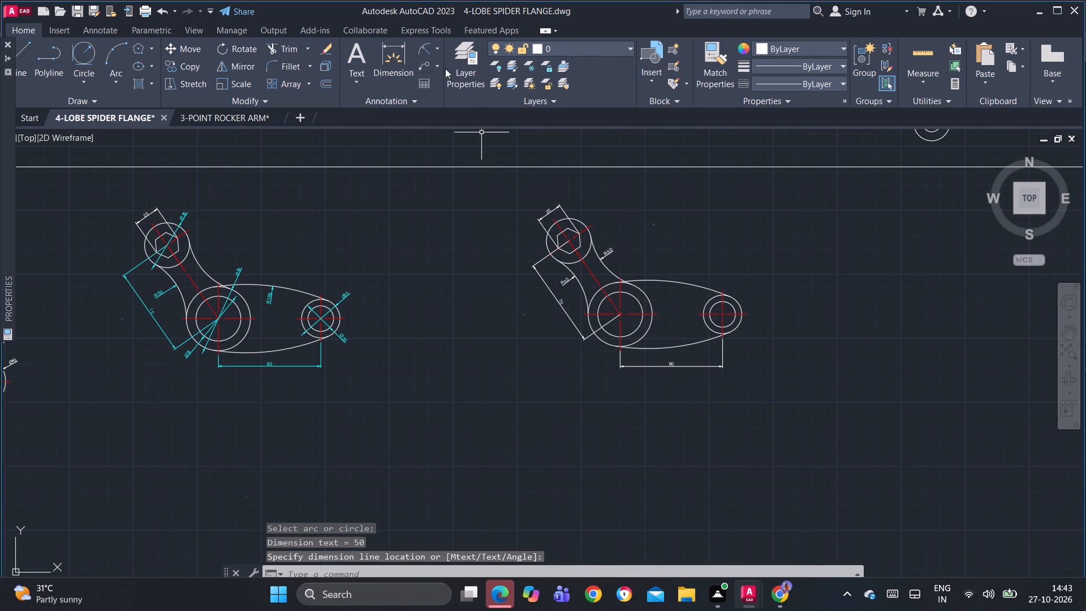
click(436, 50)
click(442, 222)
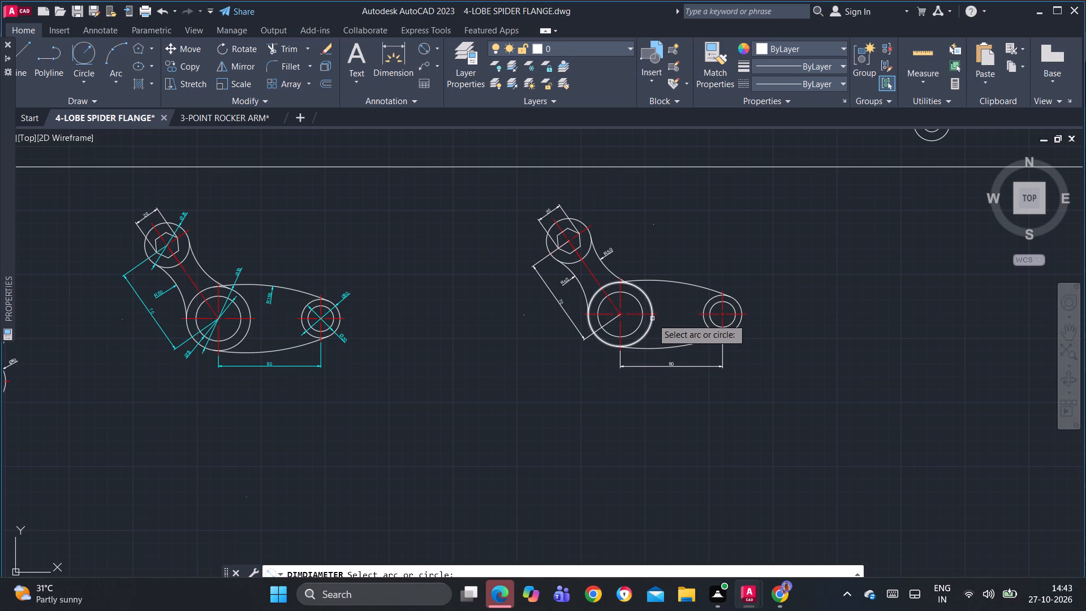
scroll(652, 317, up, 3)
click(593, 201)
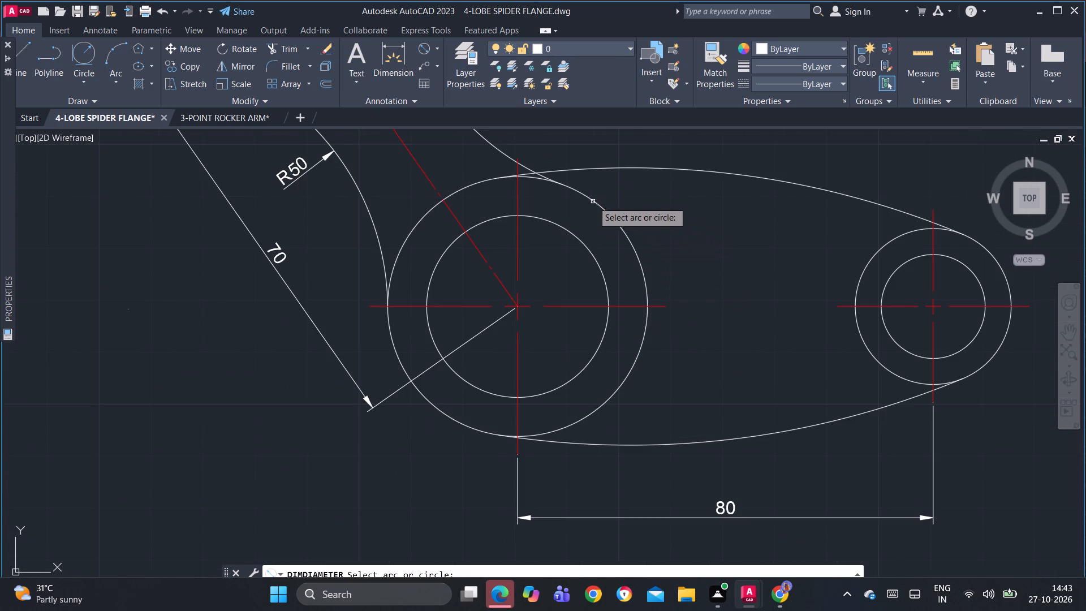
middle_drag(602, 175, 585, 250)
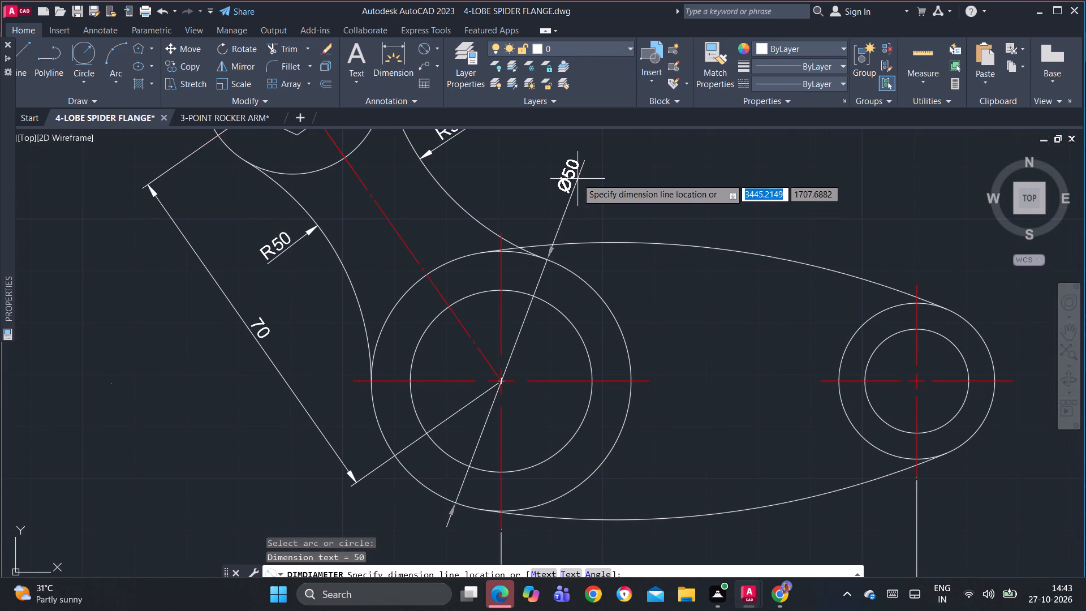
click(576, 178)
Add a diameter dimension to the hub's inner circle on the redrawn arm, with its text outside the hub at lower left.
middle_drag(633, 284, 716, 255)
click(433, 52)
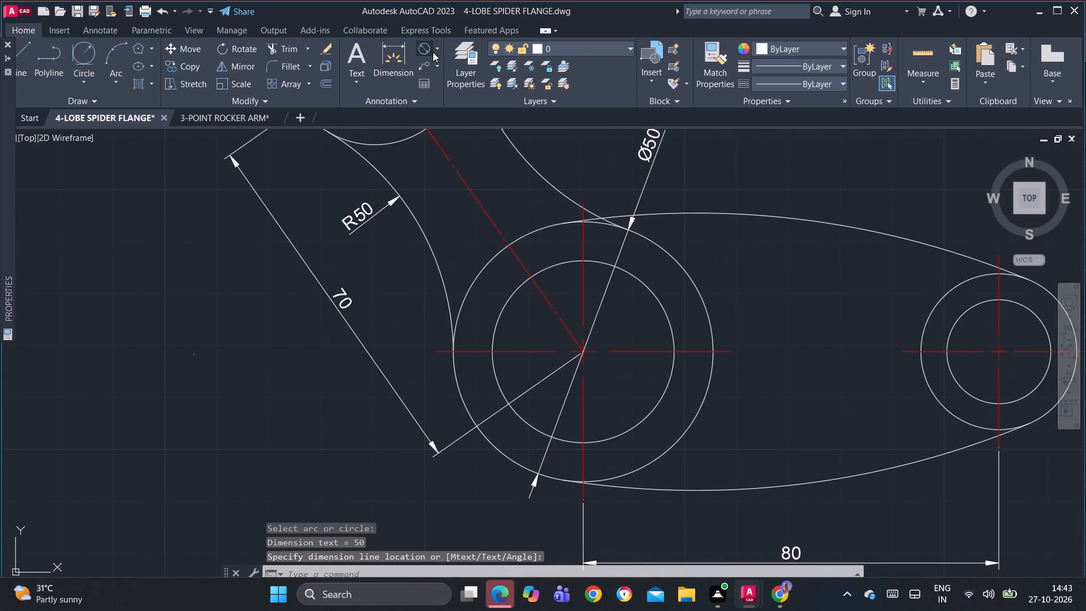
click(423, 46)
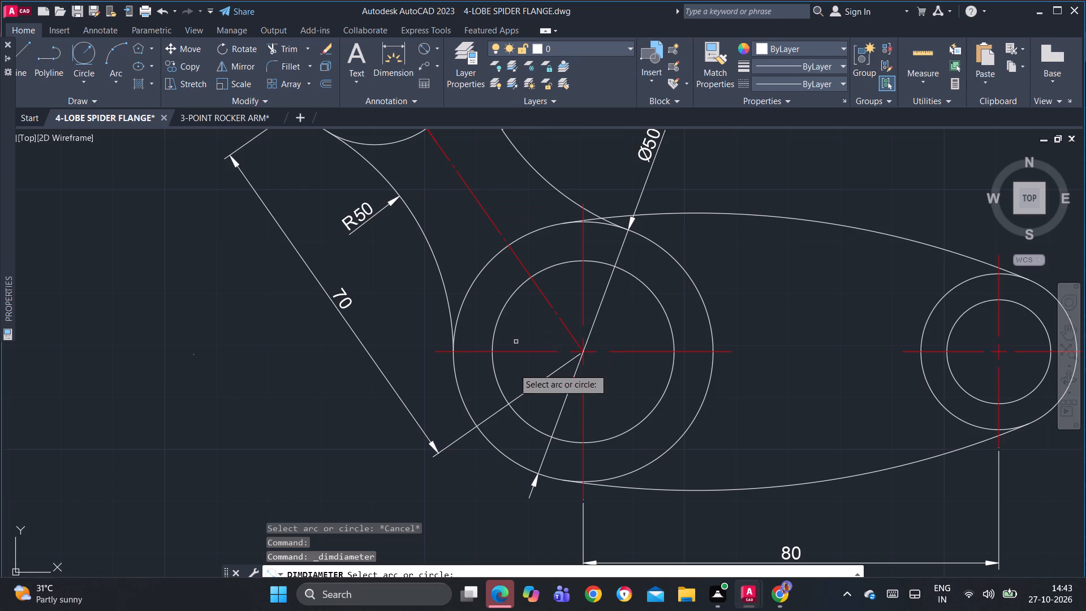
middle_drag(526, 353, 519, 255)
click(520, 322)
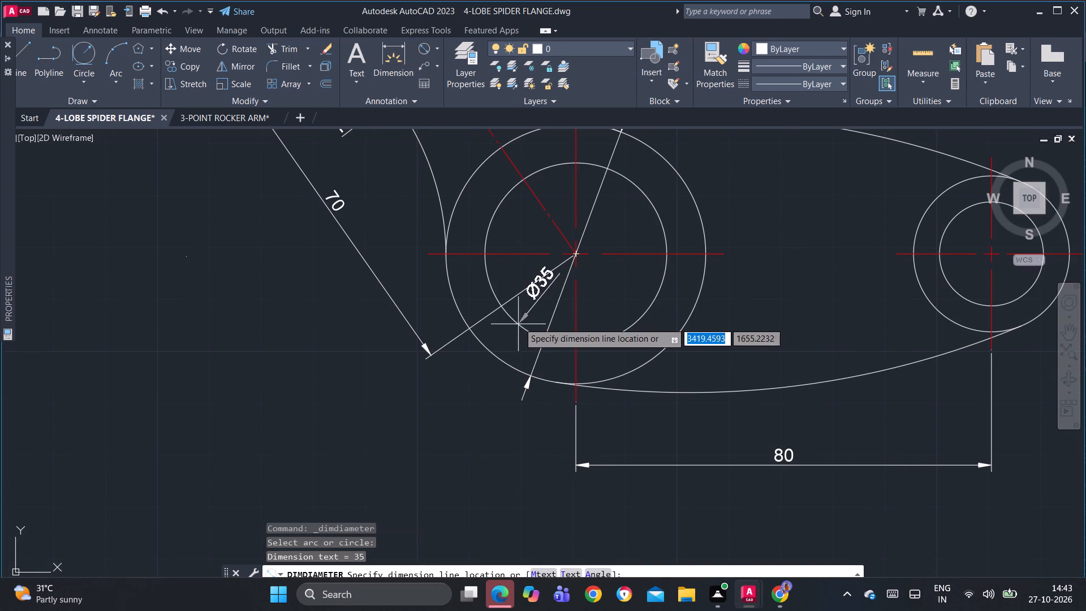
click(456, 392)
Add radius dimensions to both long convex arcs joining the hub to the small end boss, with texts inside the arm.
scroll(493, 372, down, 2)
middle_drag(531, 386, 505, 344)
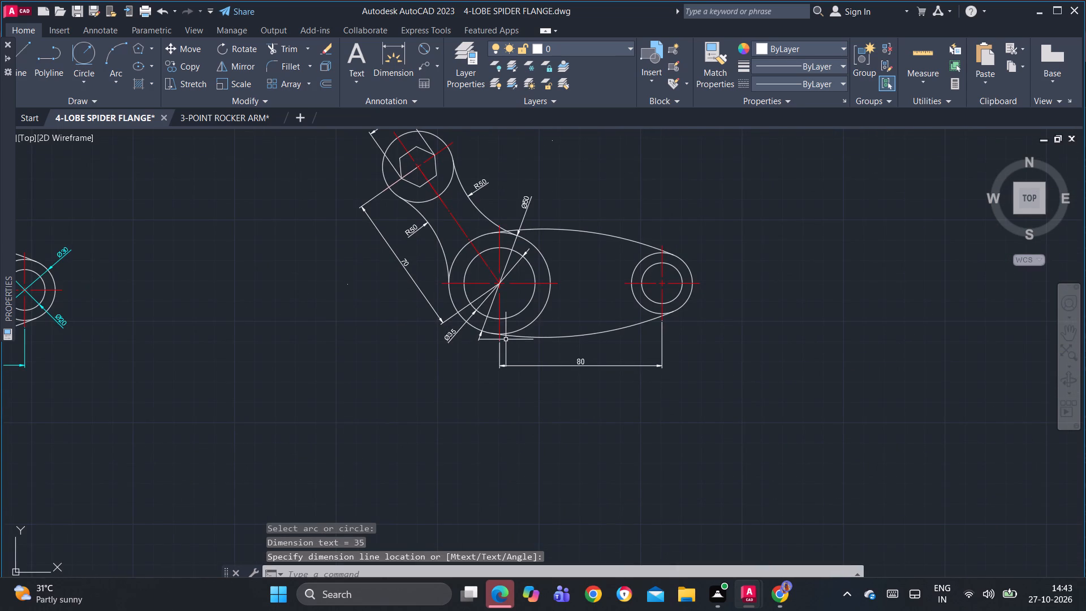
scroll(507, 336, down, 2)
middle_drag(576, 368, 584, 369)
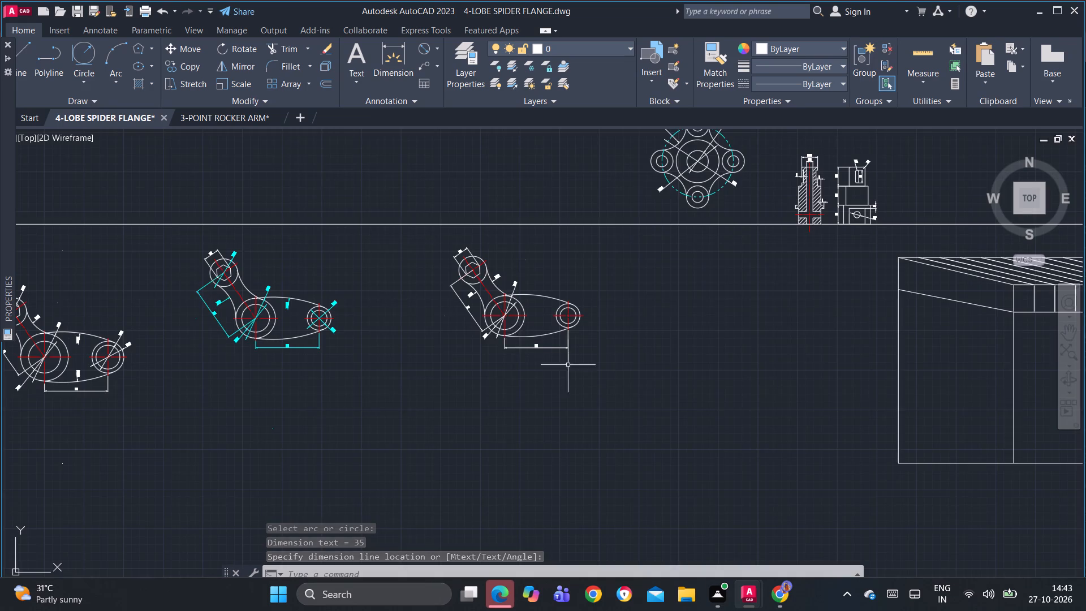
middle_drag(584, 369, 641, 375)
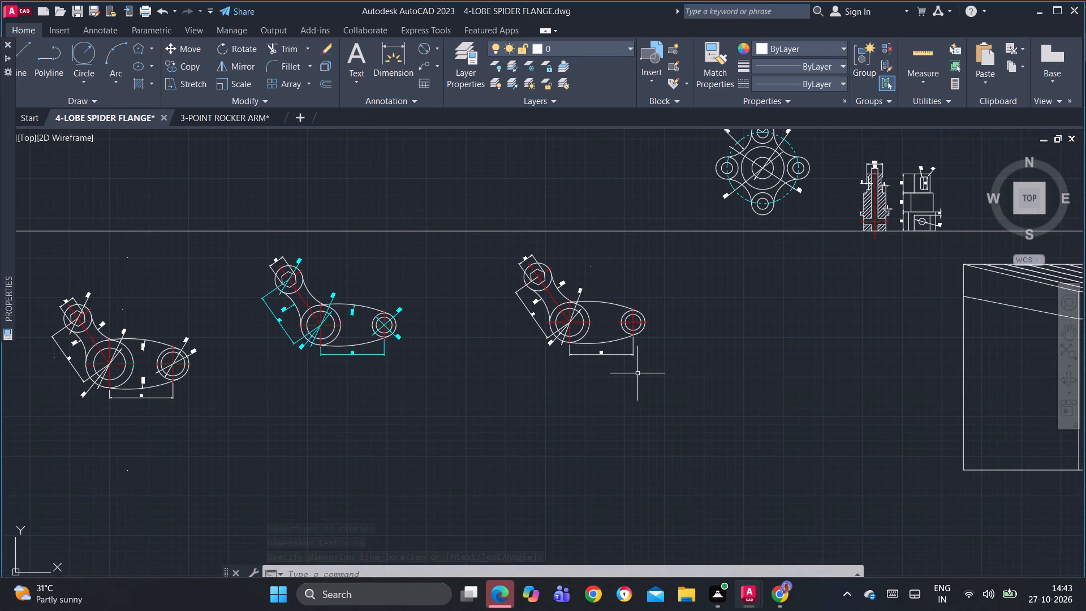
scroll(606, 359, up, 2)
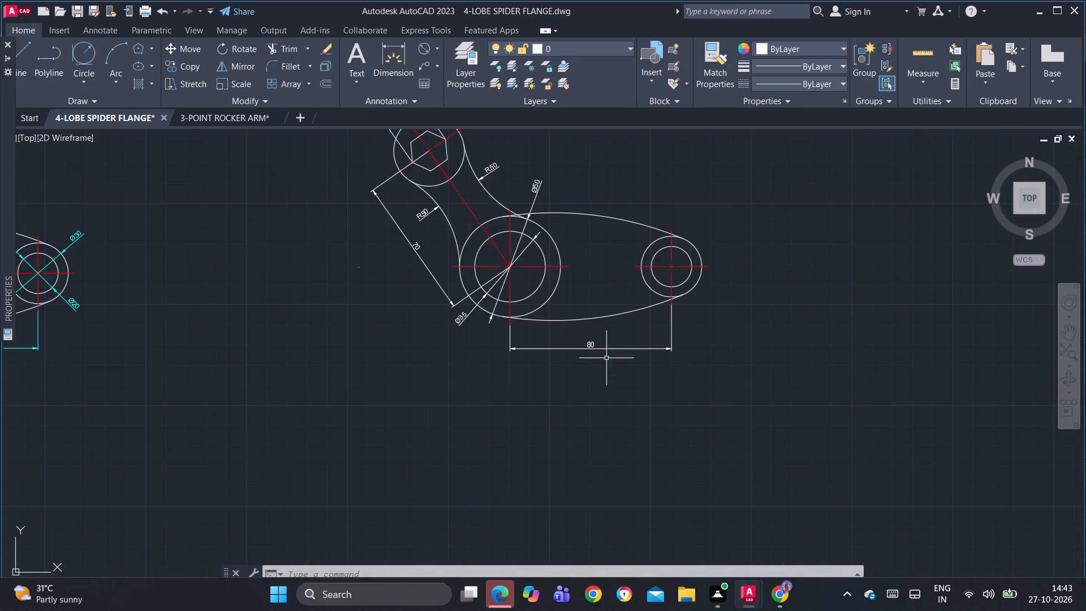
middle_drag(613, 362, 769, 449)
middle_drag(723, 380, 804, 380)
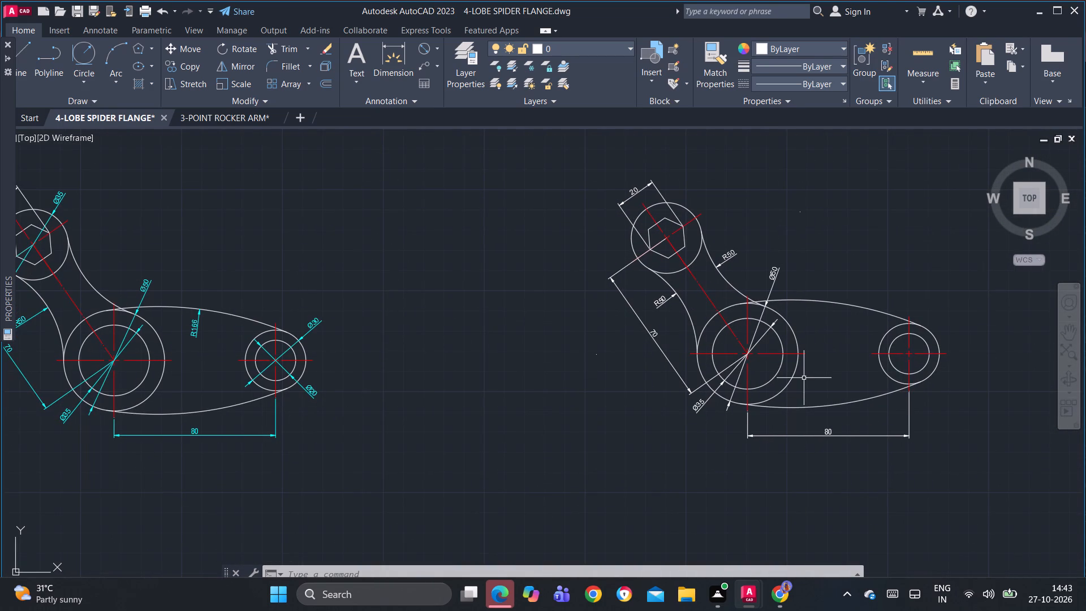
middle_drag(753, 364, 513, 302)
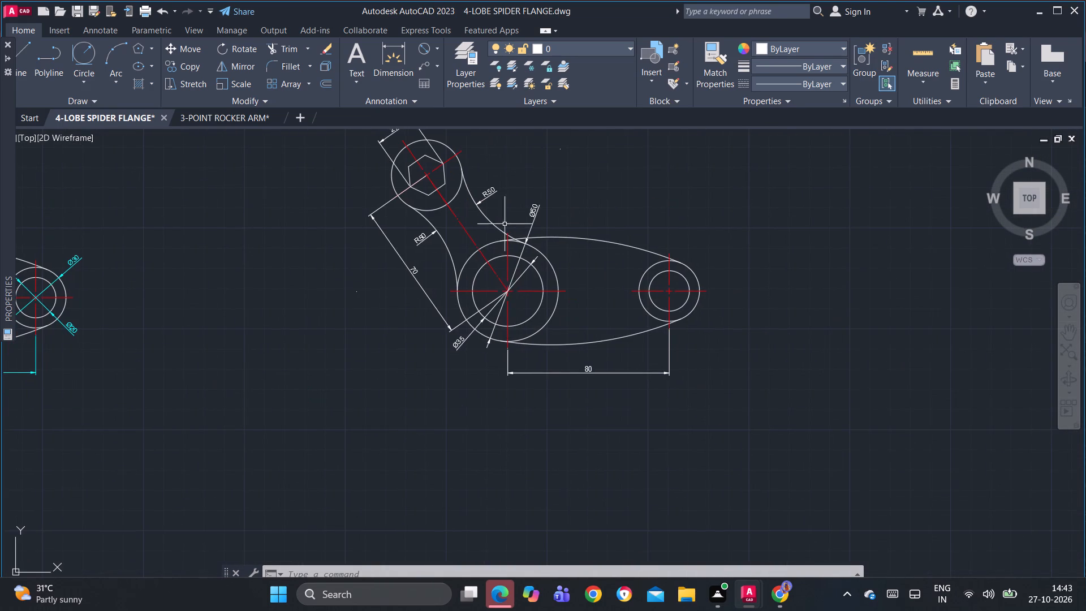
click(436, 51)
click(446, 192)
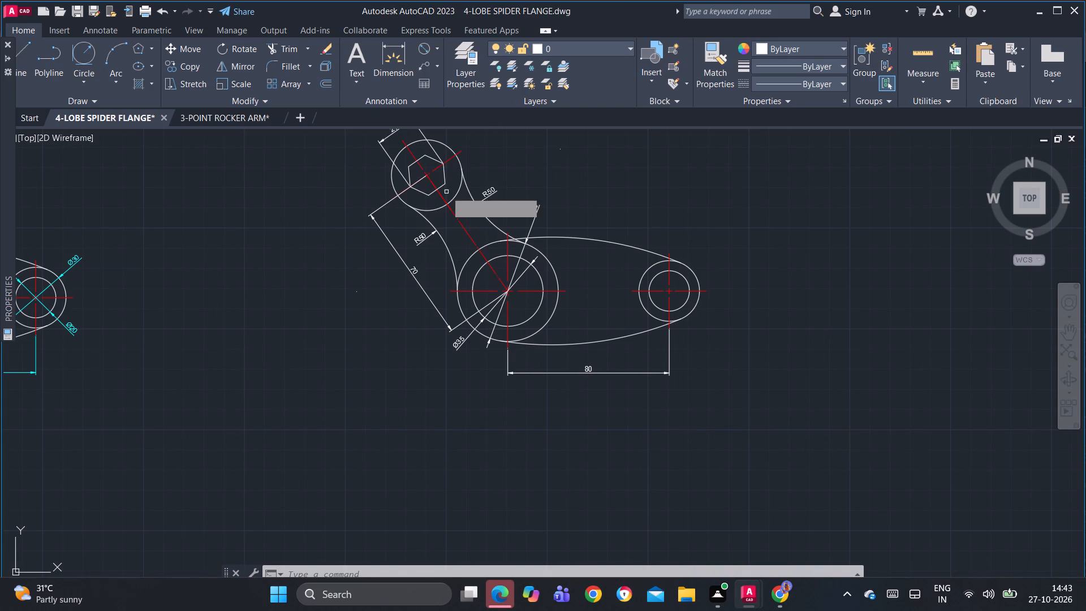
click(590, 240)
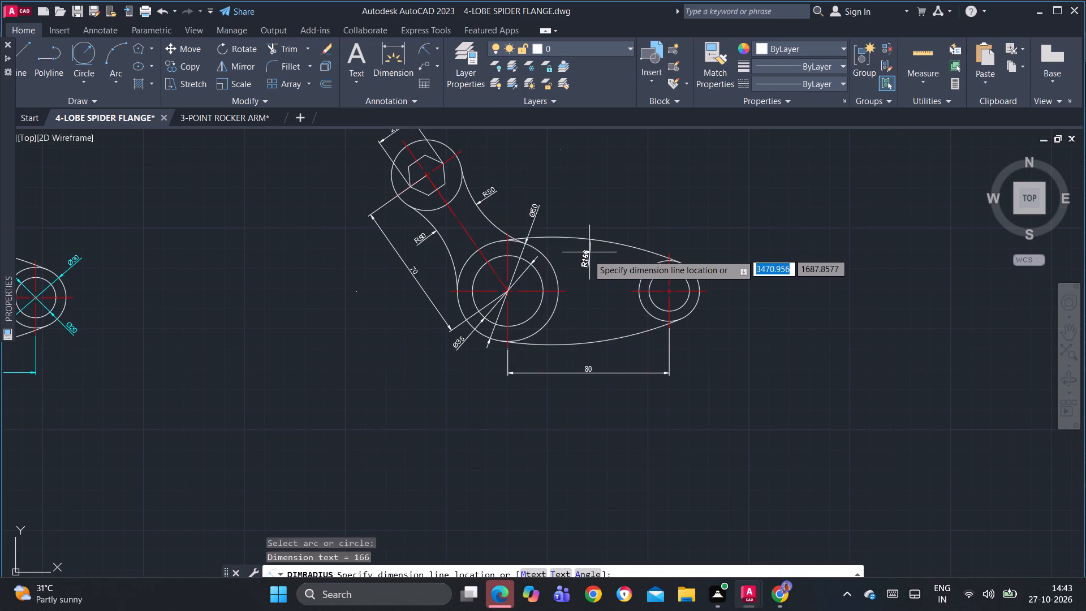
click(586, 256)
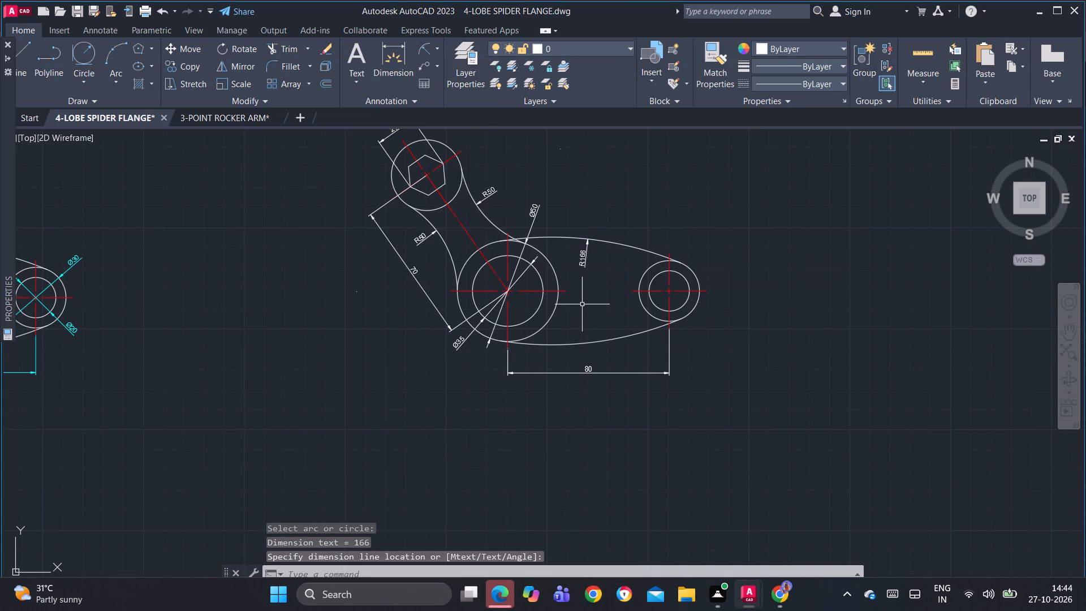
click(428, 44)
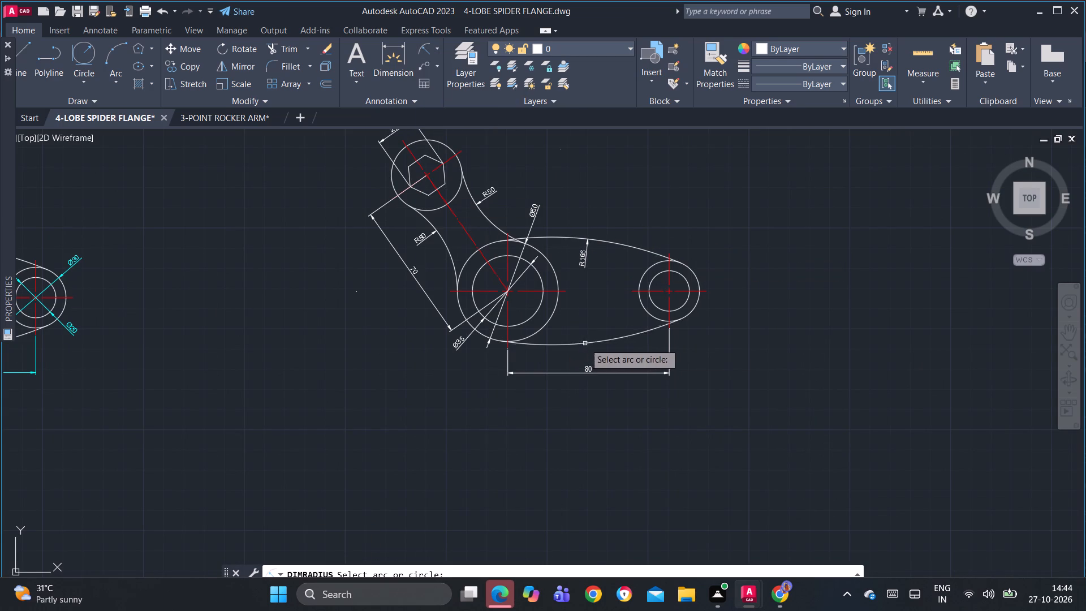
click(585, 343)
click(587, 321)
Add diameter dimensions to the small end boss on the redrawn arm, the inner circle's text above it and the outer circle's below.
middle_drag(620, 313, 598, 312)
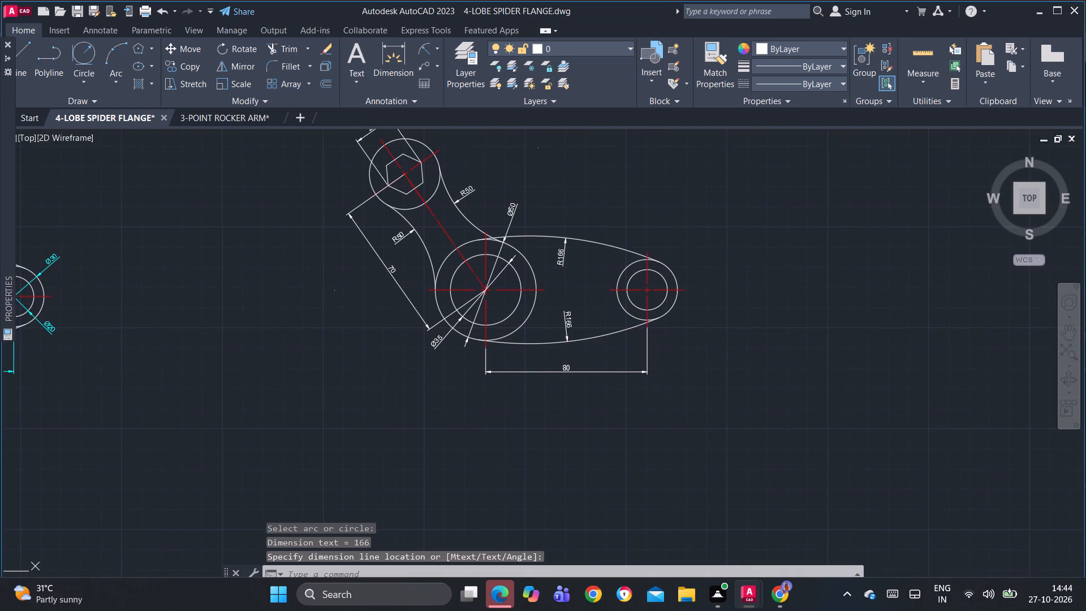
scroll(593, 302, down, 1)
middle_drag(619, 307, 696, 306)
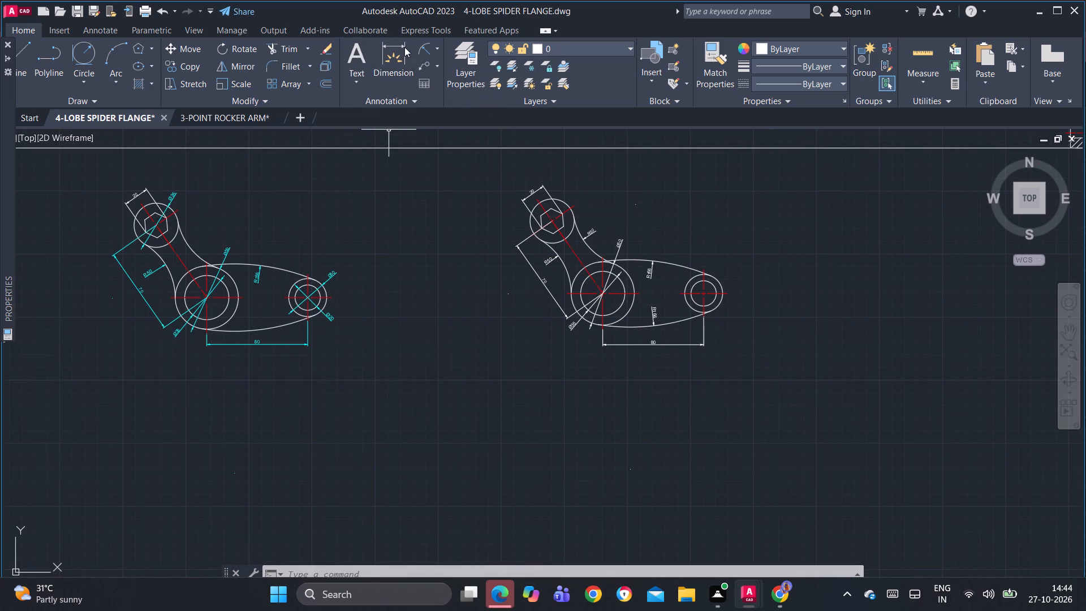
click(439, 48)
click(451, 224)
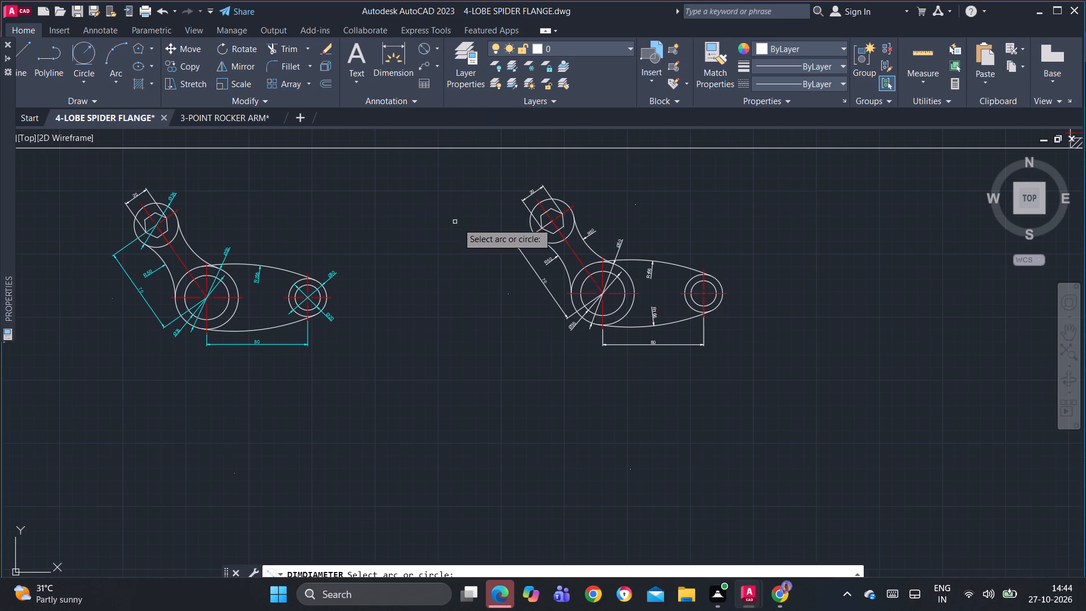
scroll(695, 335, up, 2)
middle_drag(561, 348, 877, 468)
scroll(494, 309, down, 3)
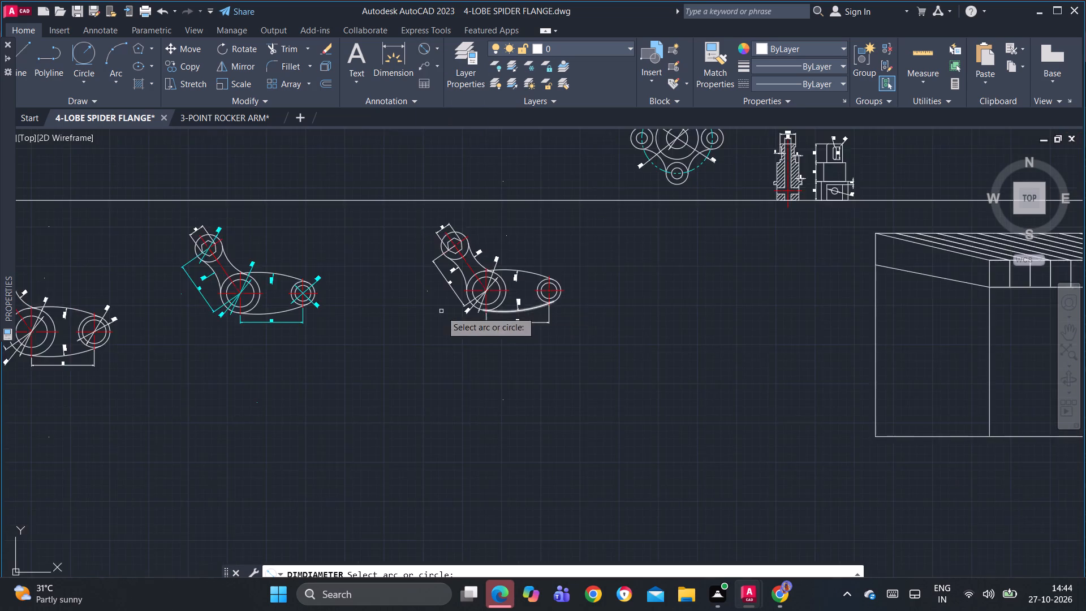
middle_drag(443, 312, 555, 338)
scroll(463, 301, up, 3)
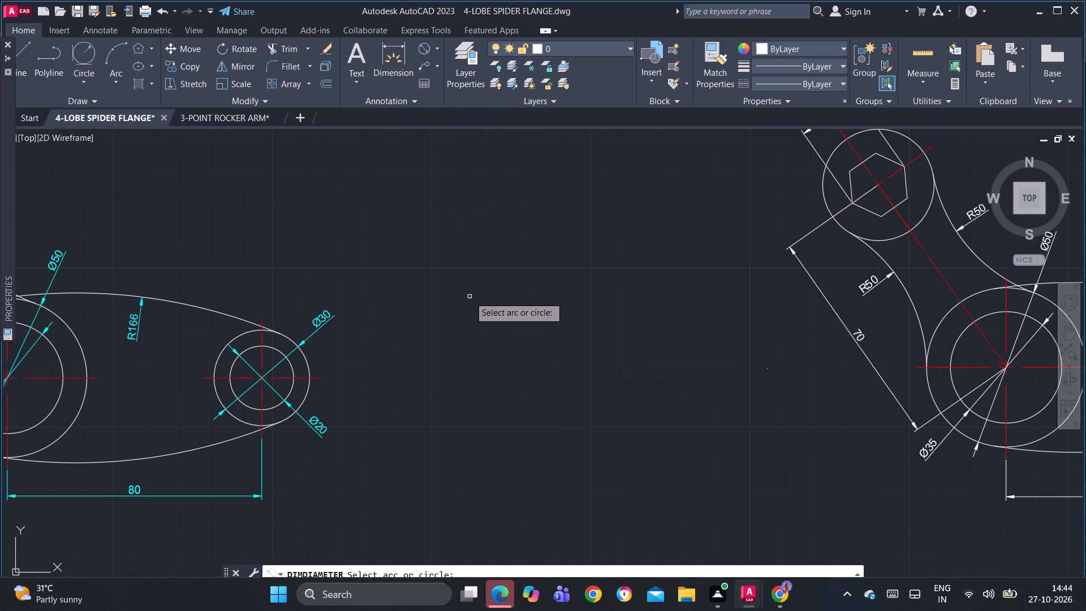
middle_drag(597, 343, 403, 336)
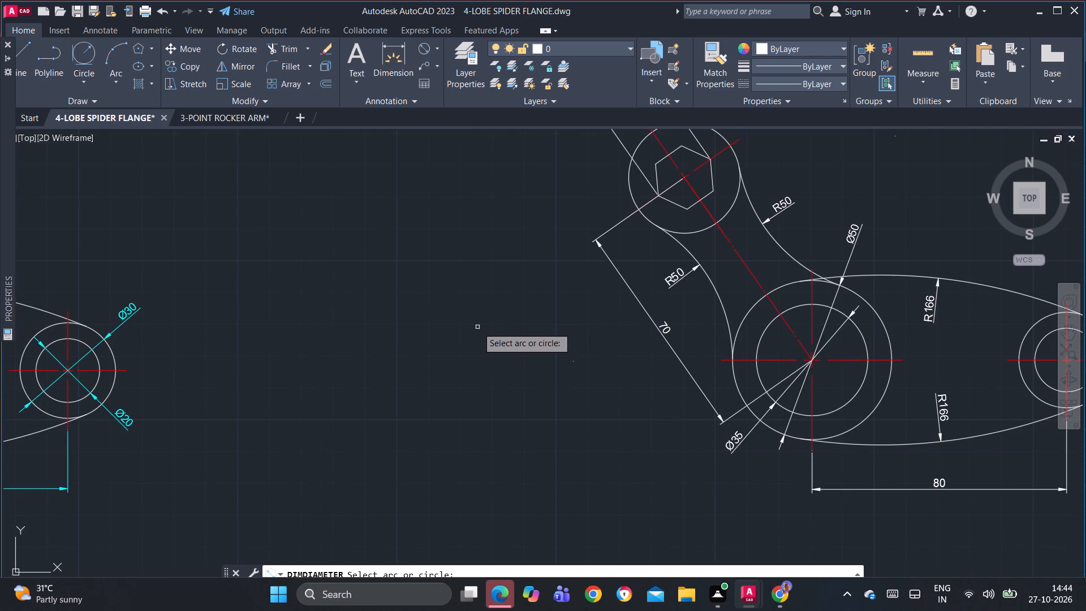
scroll(488, 321, down, 1)
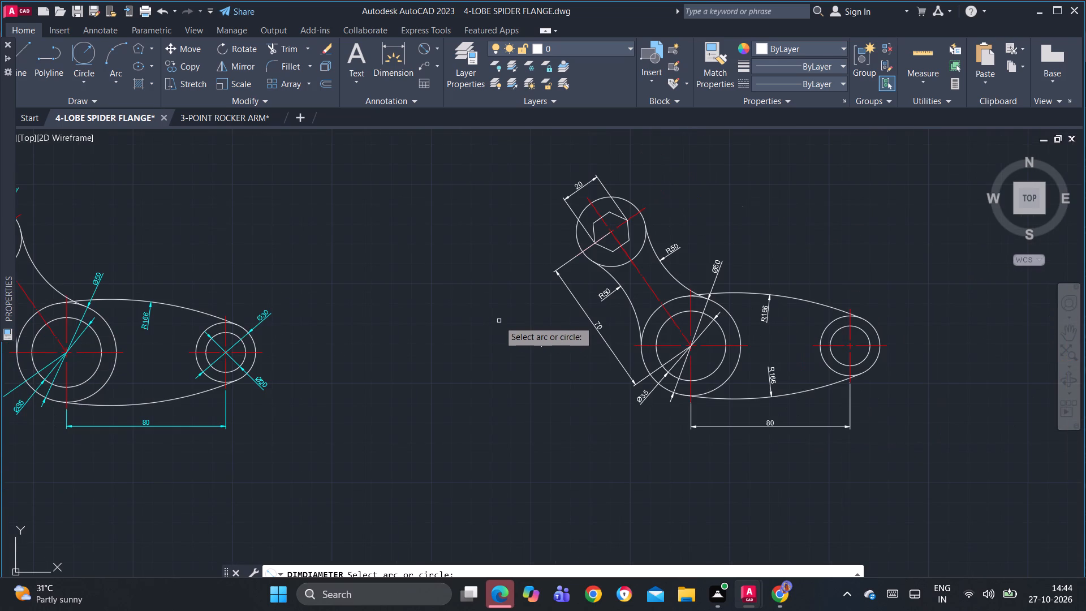
middle_drag(800, 356, 657, 332)
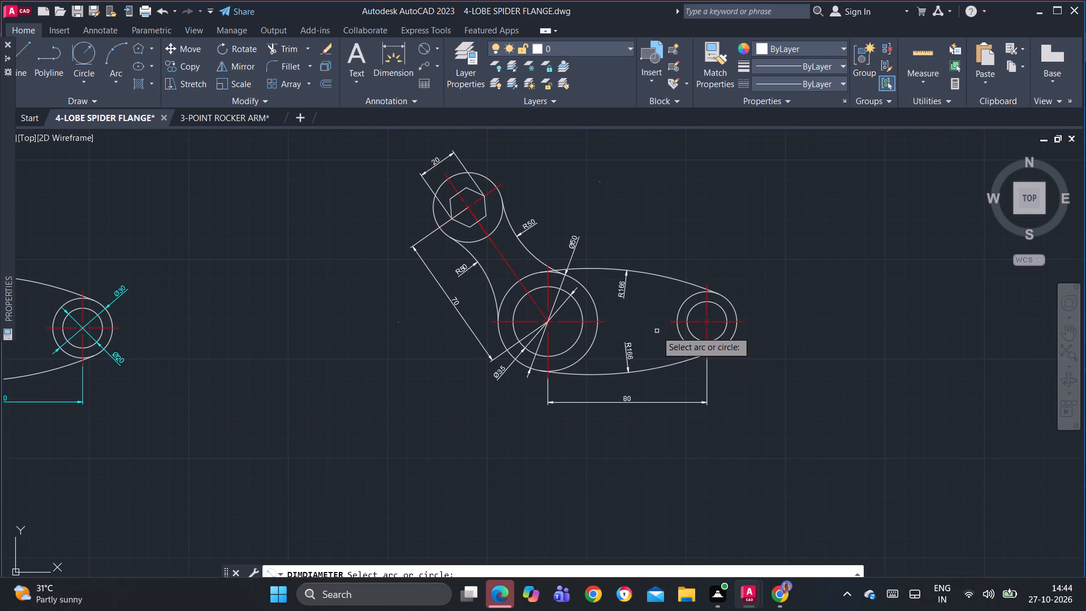
click(719, 305)
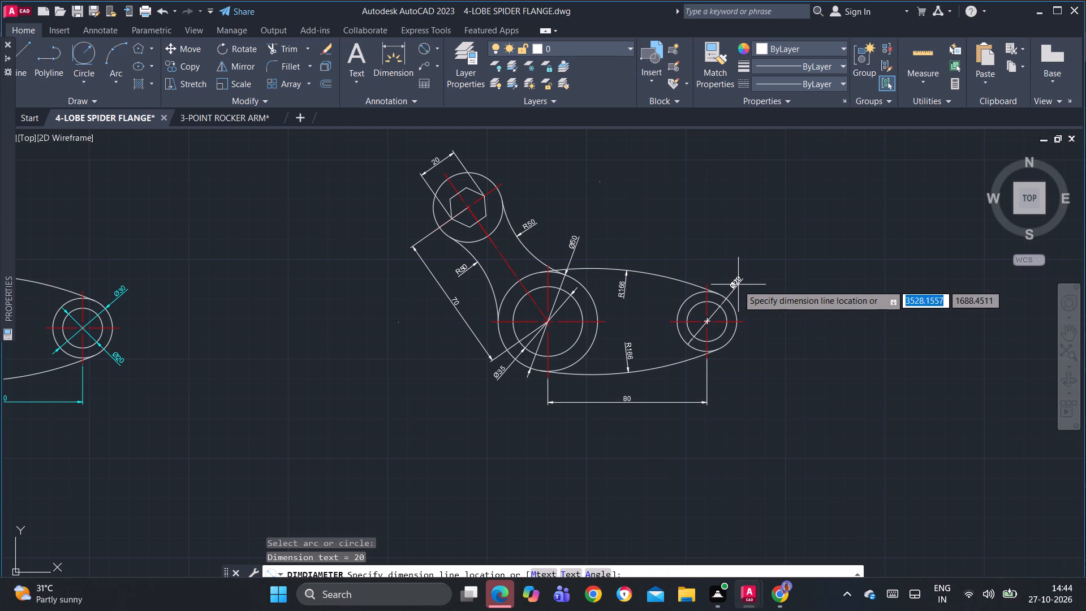
click(736, 285)
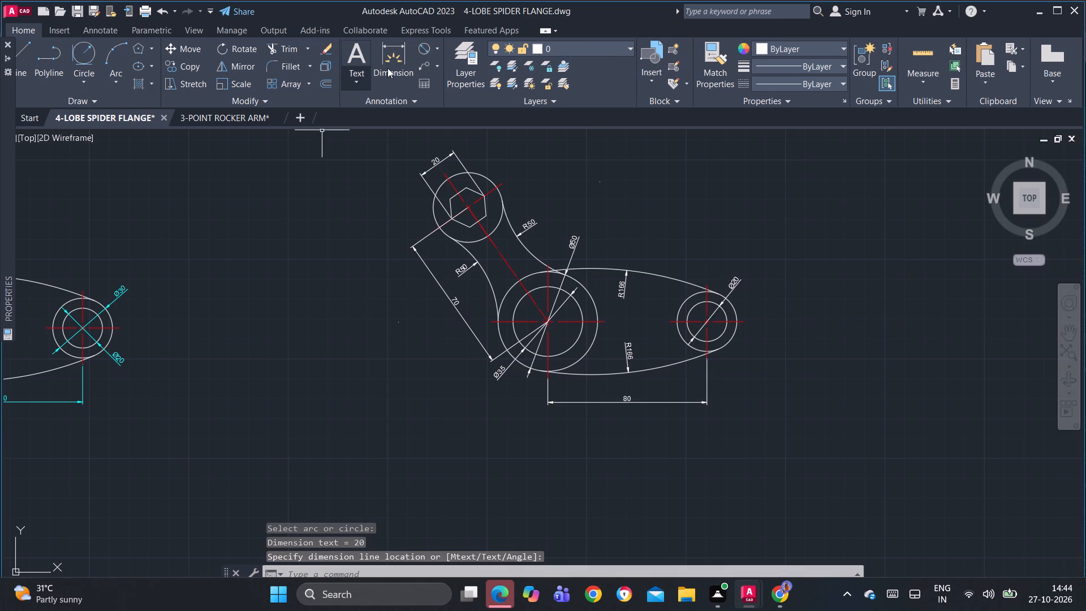
click(428, 51)
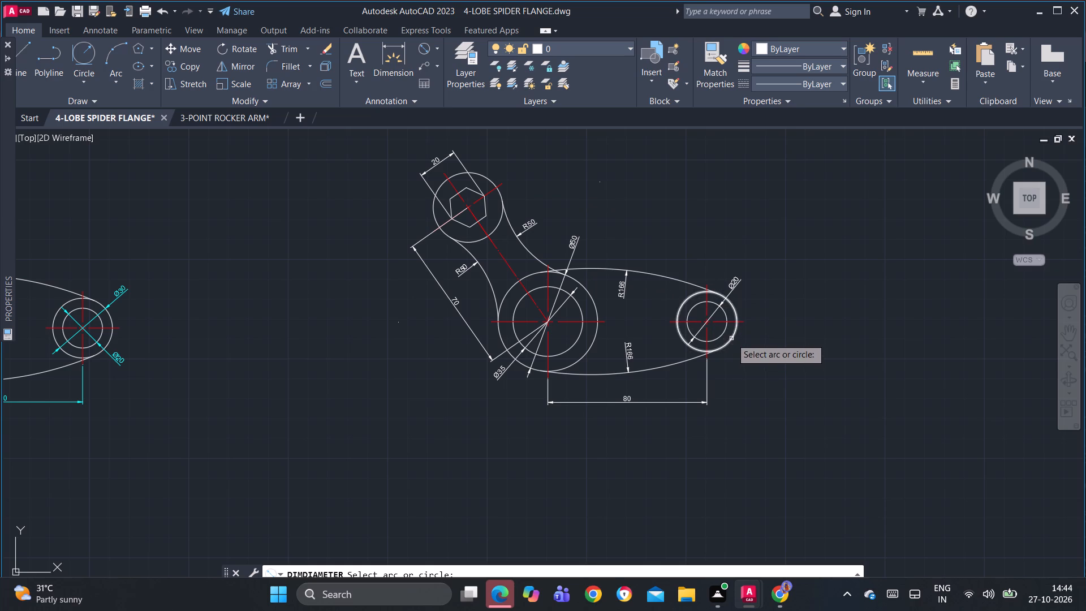
click(731, 338)
click(736, 348)
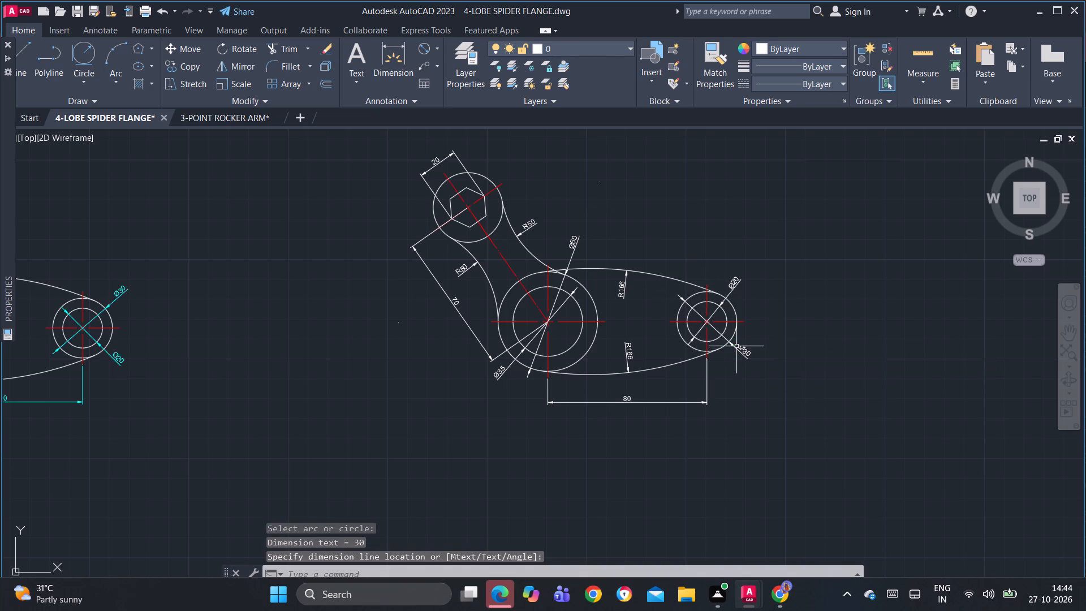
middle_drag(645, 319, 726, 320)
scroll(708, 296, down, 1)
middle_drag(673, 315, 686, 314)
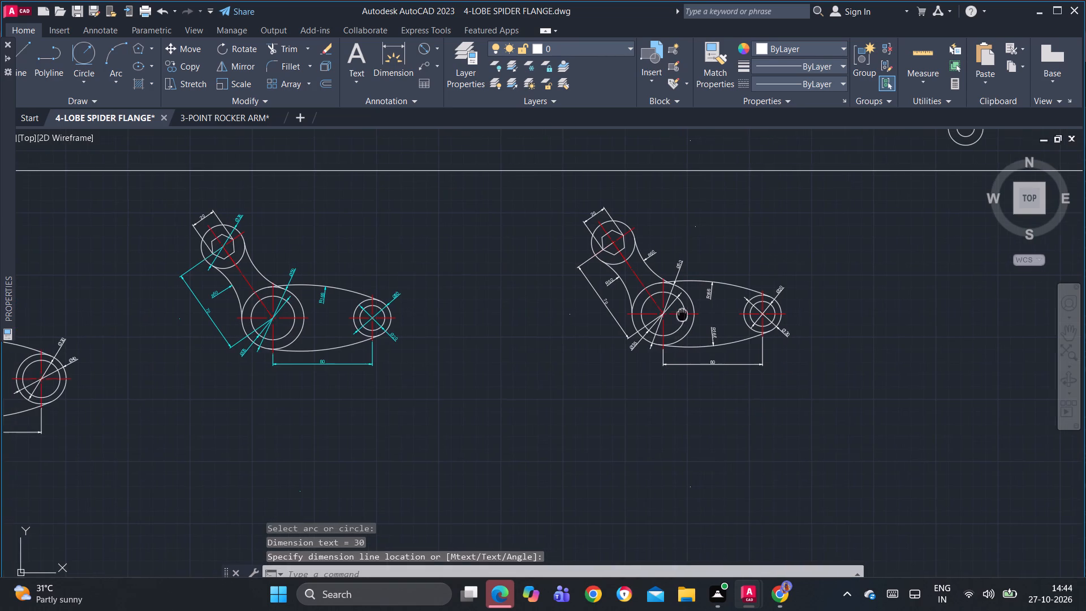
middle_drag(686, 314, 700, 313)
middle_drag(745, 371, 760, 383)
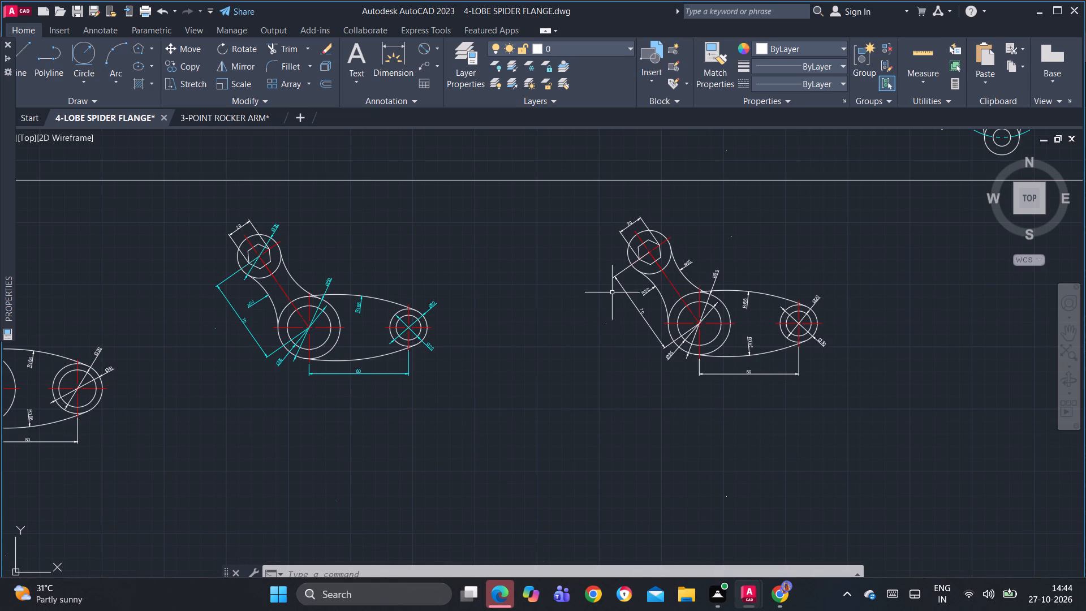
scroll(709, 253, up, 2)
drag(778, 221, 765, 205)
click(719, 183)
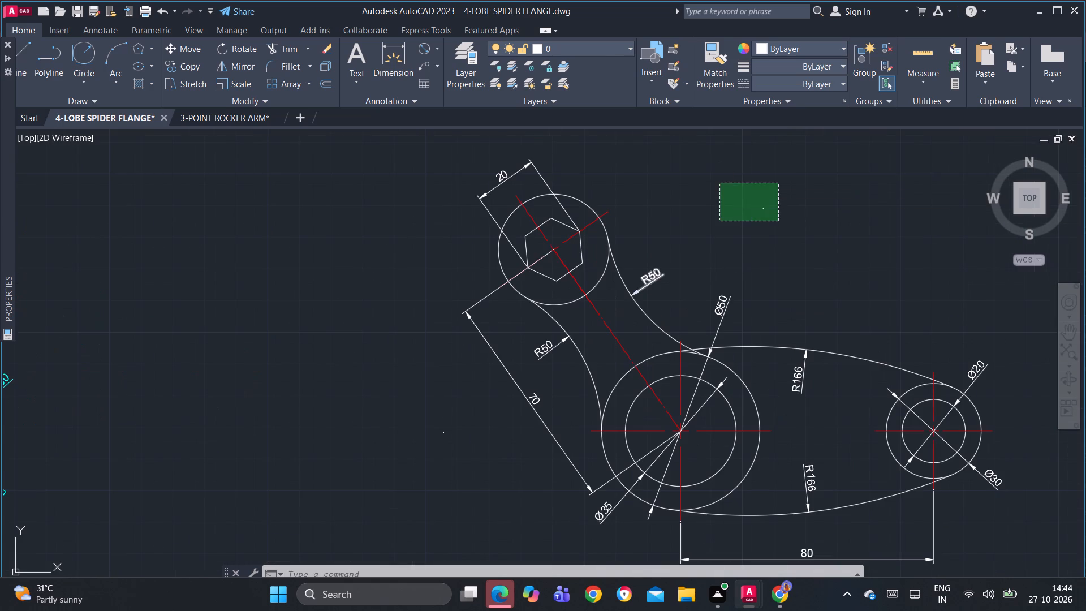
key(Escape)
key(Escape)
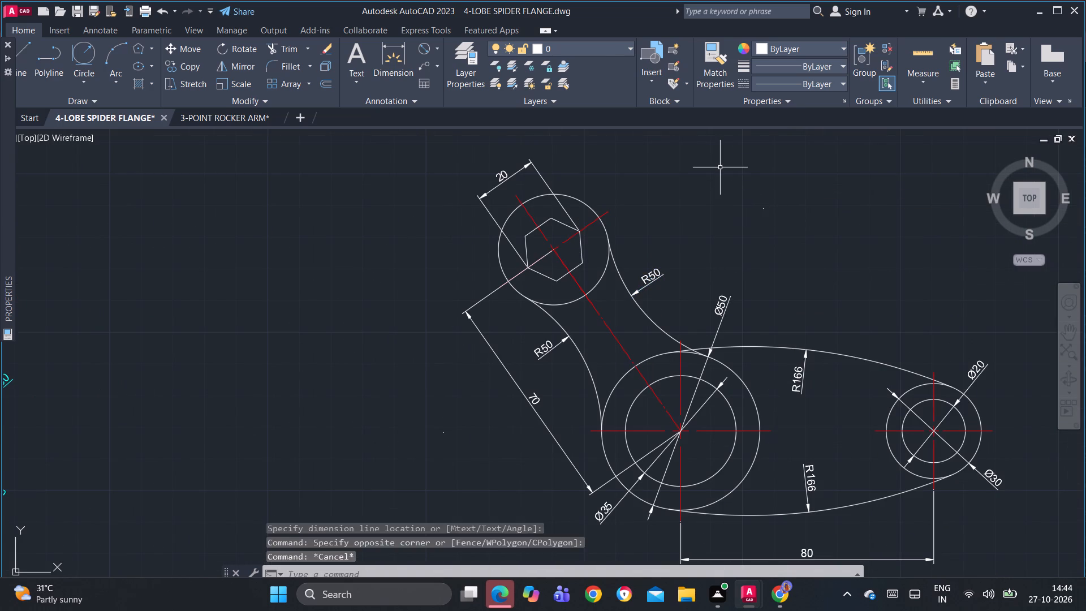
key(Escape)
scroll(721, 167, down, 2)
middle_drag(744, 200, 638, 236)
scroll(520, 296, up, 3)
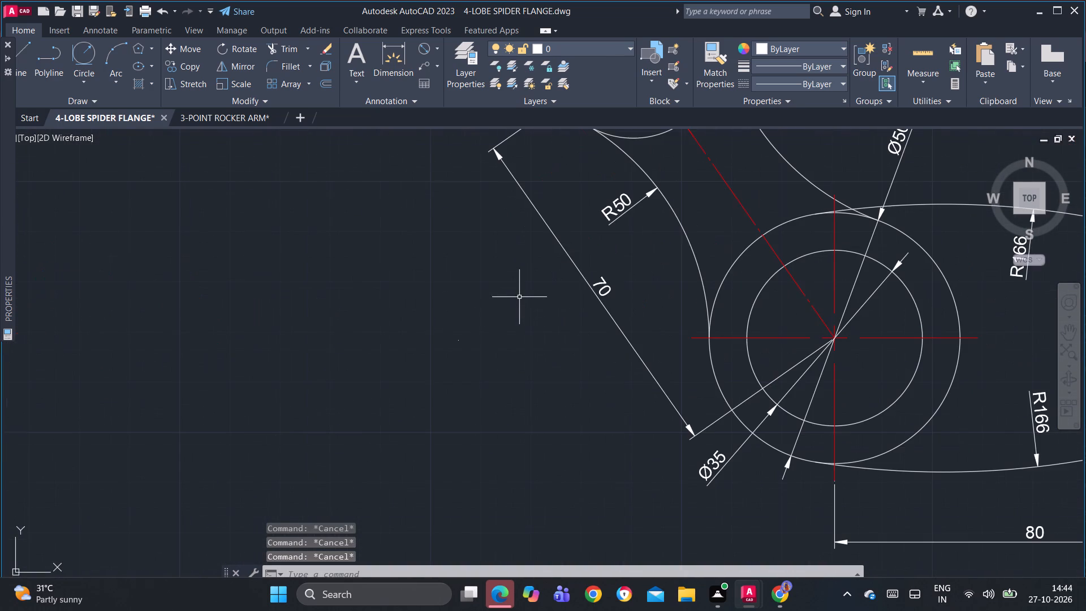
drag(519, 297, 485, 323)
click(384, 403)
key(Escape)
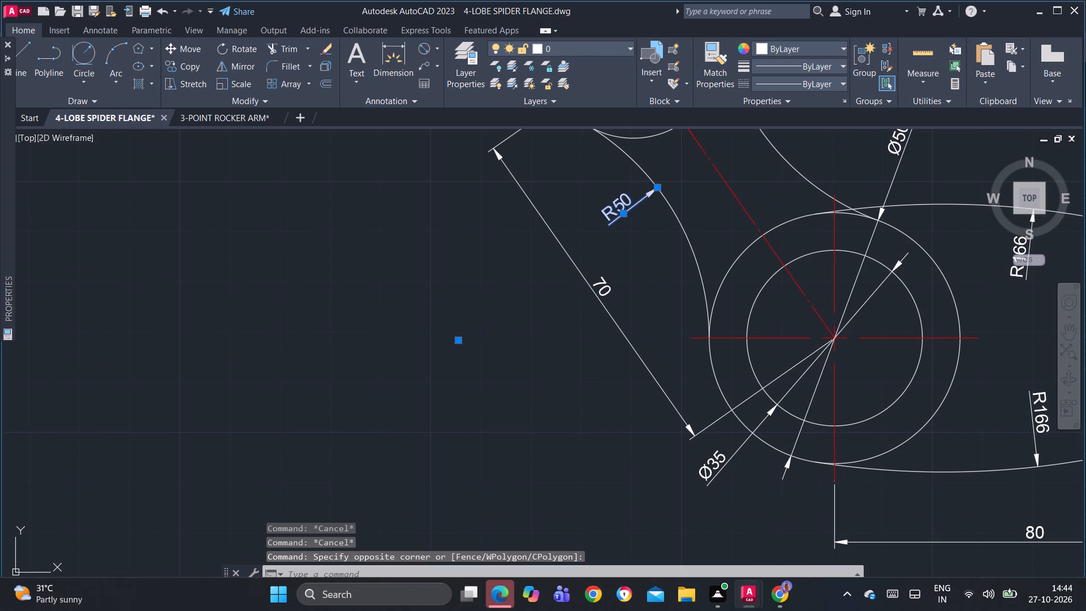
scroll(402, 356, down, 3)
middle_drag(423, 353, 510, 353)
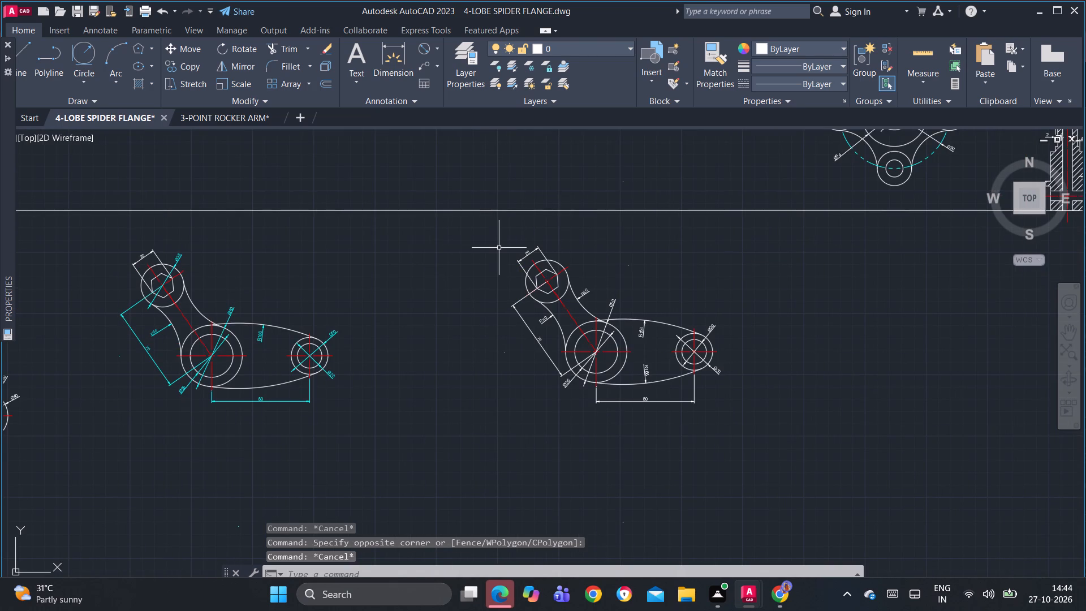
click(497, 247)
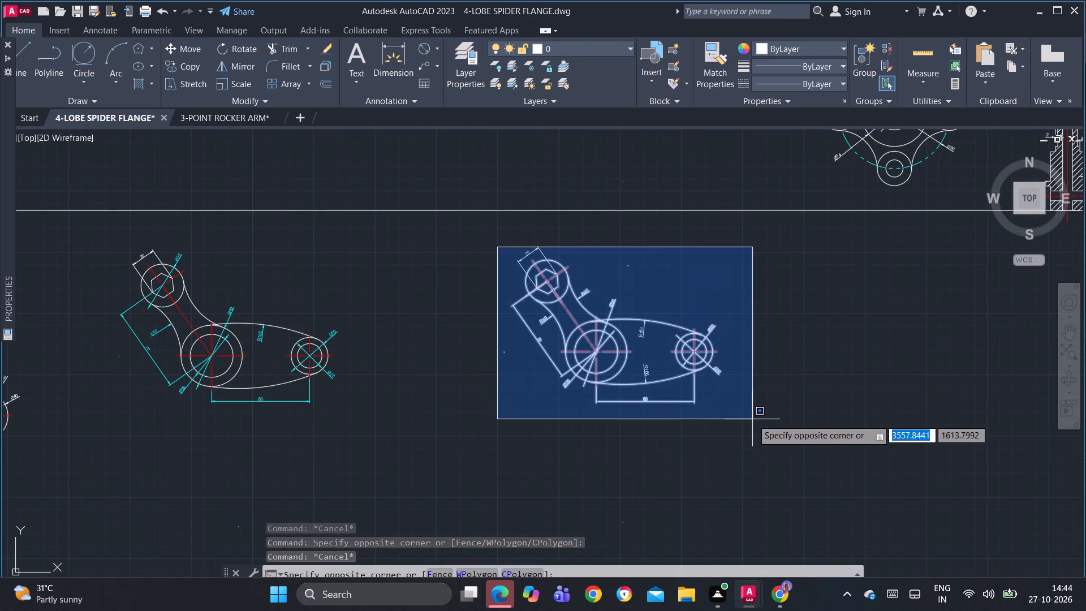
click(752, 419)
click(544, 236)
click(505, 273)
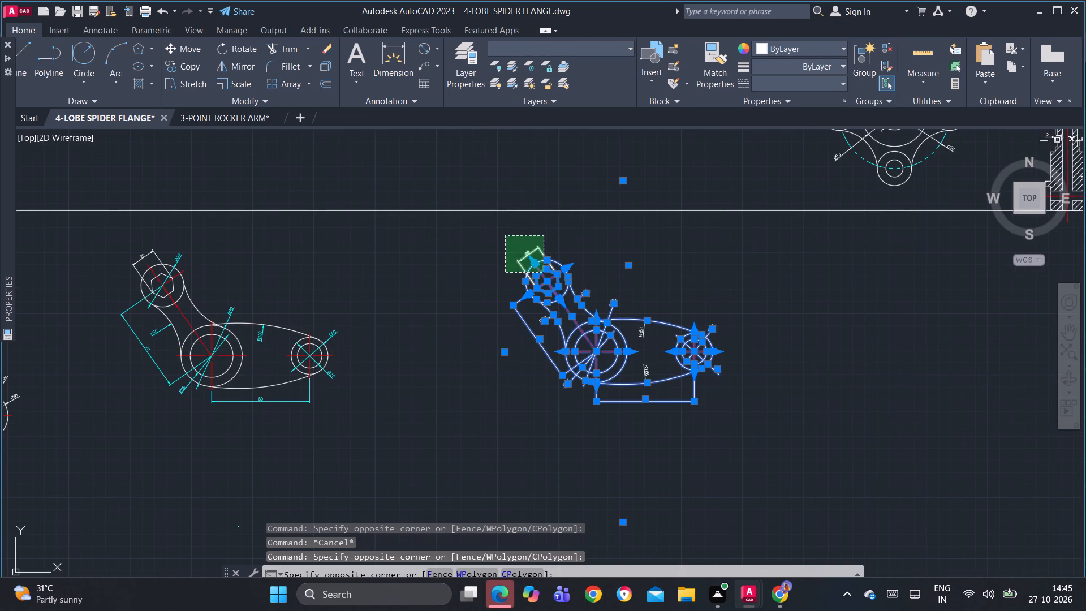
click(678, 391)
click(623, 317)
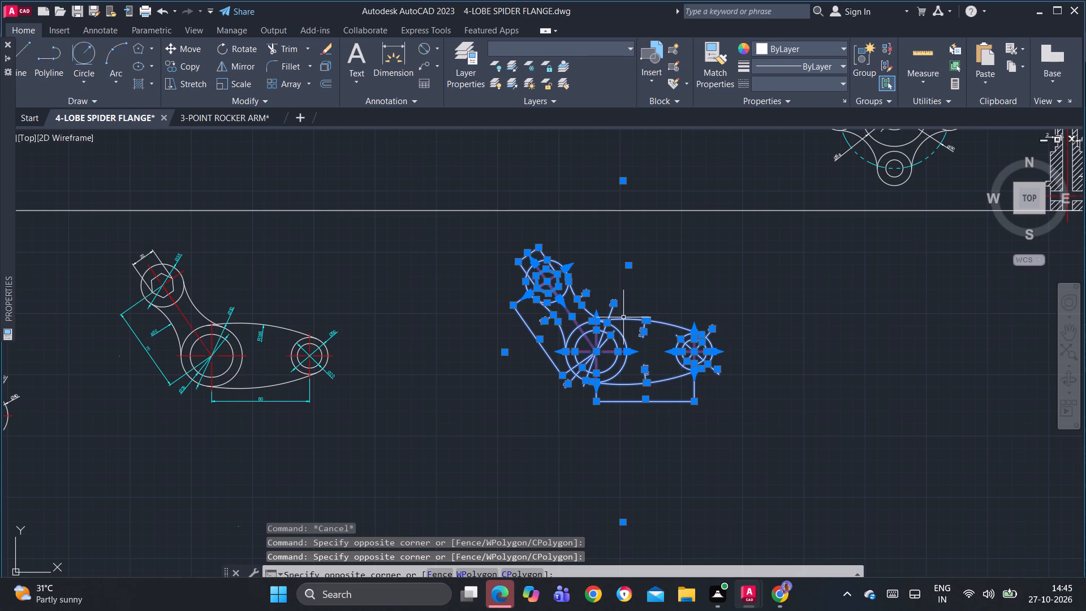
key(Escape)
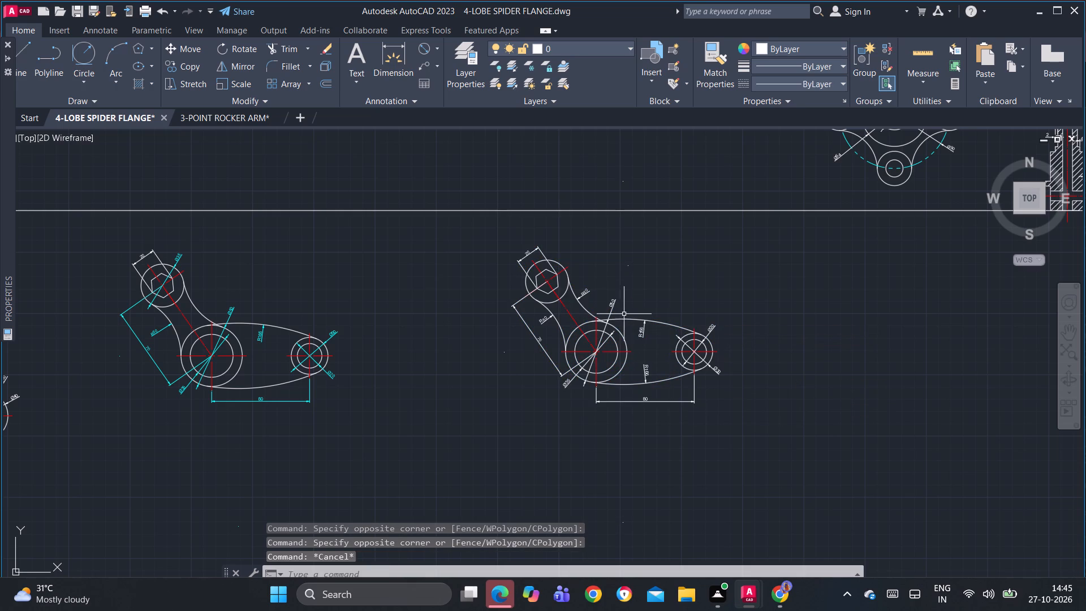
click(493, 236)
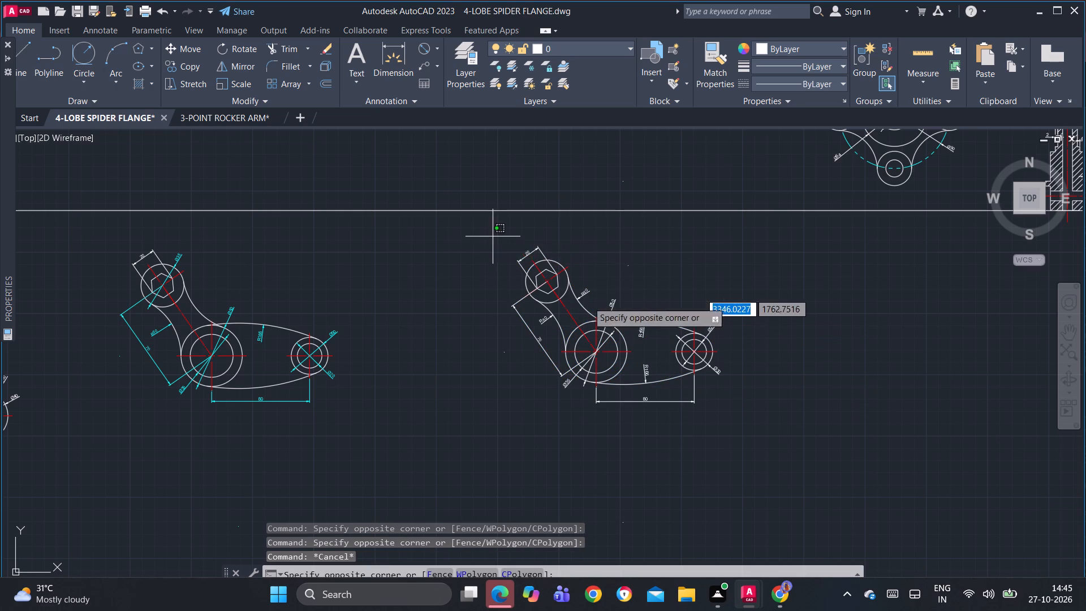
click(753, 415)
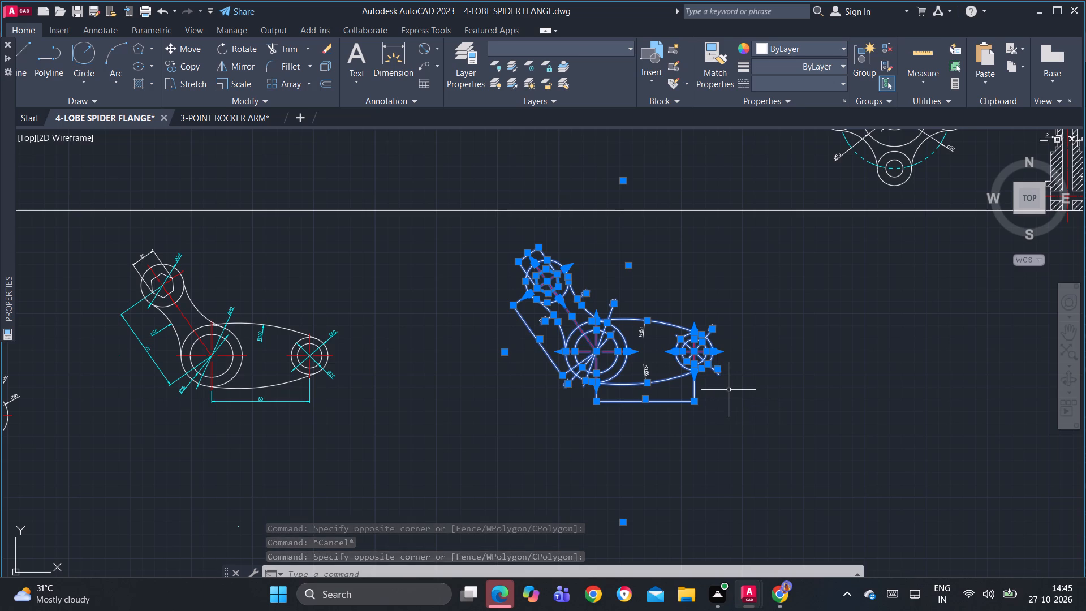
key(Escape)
Review the redrawn rocker arm's outline and dimensions up close and alongside the dimensioned original.
scroll(728, 380, up, 1)
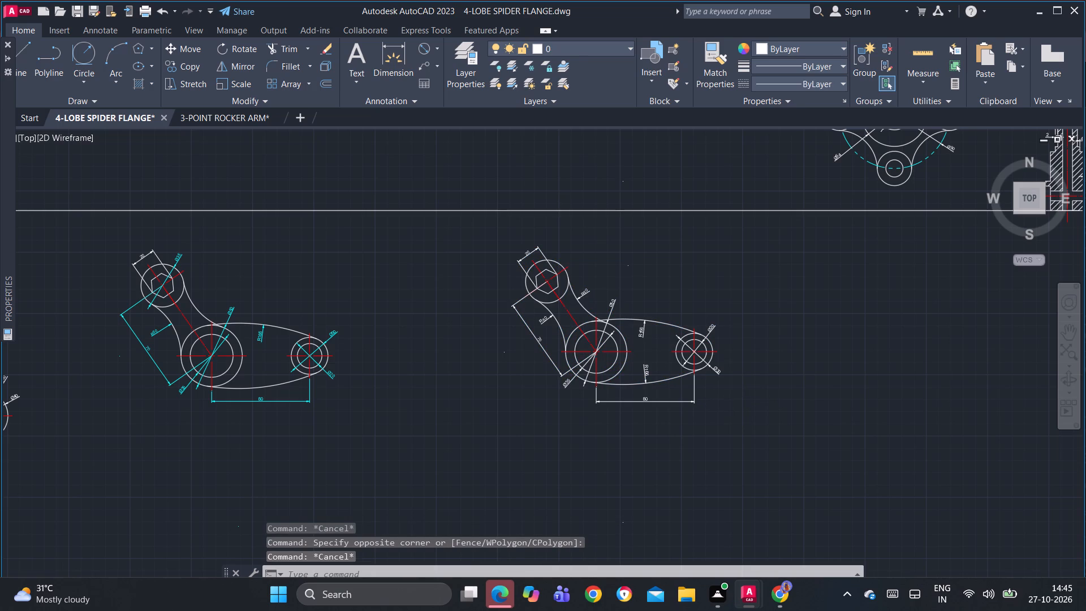
middle_drag(758, 334, 768, 379)
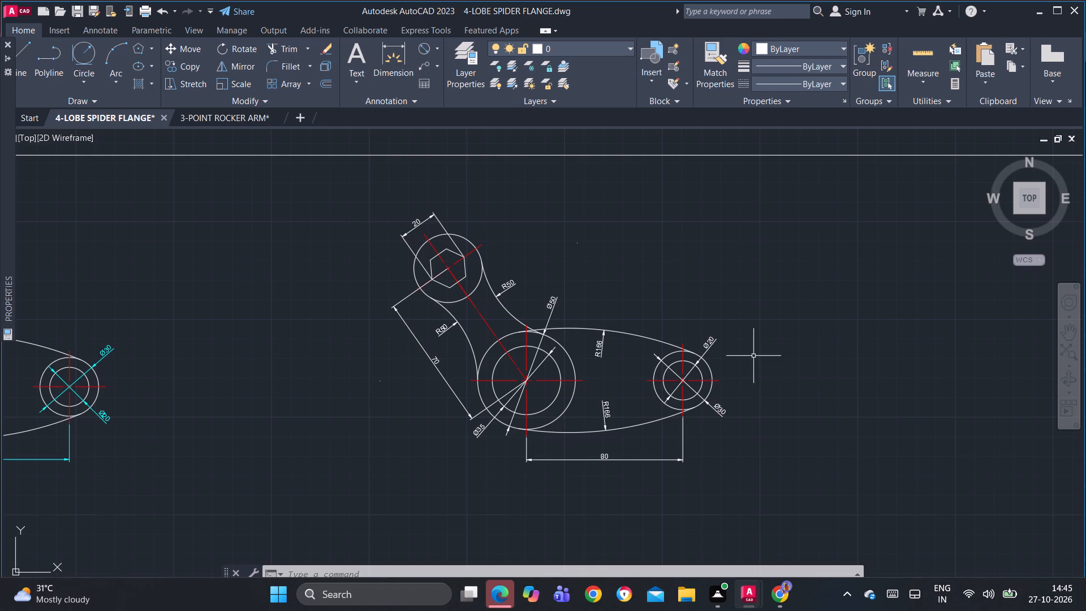
middle_drag(748, 355, 729, 355)
middle_drag(733, 304, 712, 299)
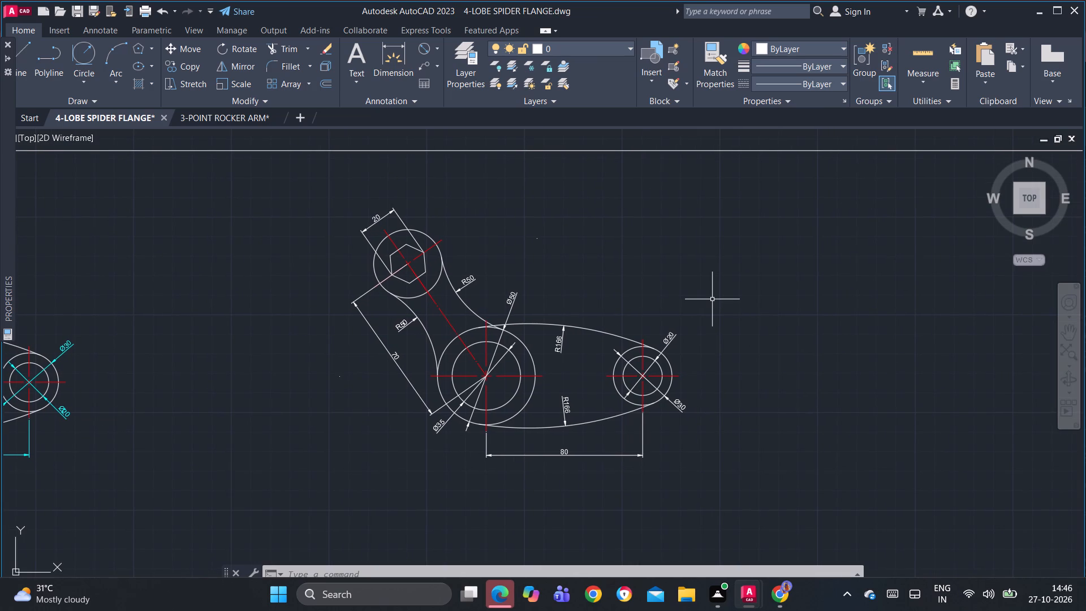
middle_drag(711, 299, 775, 345)
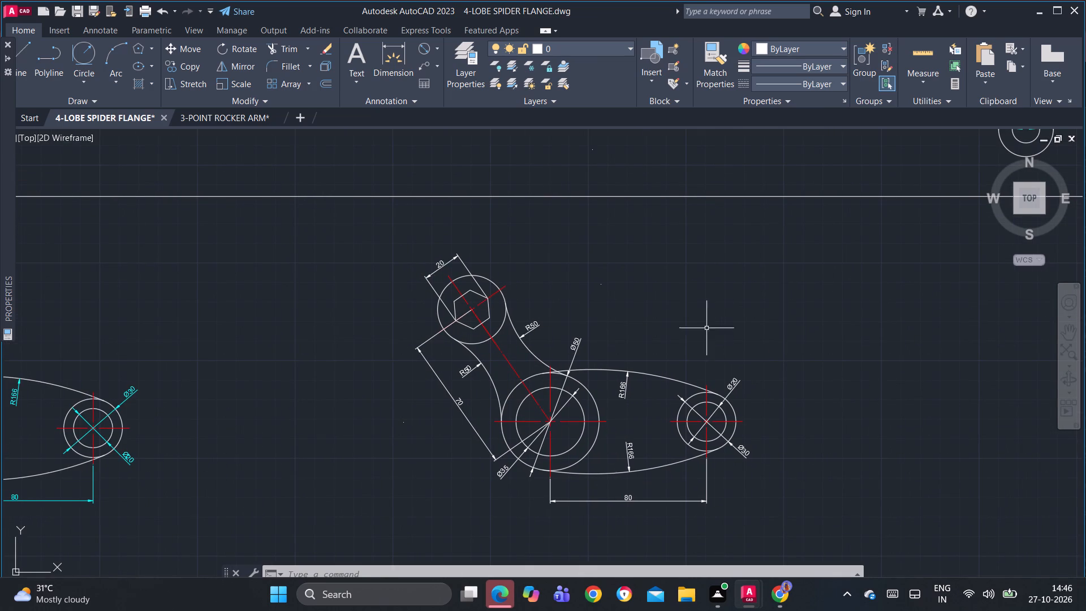
scroll(600, 291, up, 1)
scroll(600, 291, down, 1)
middle_drag(677, 322, 624, 296)
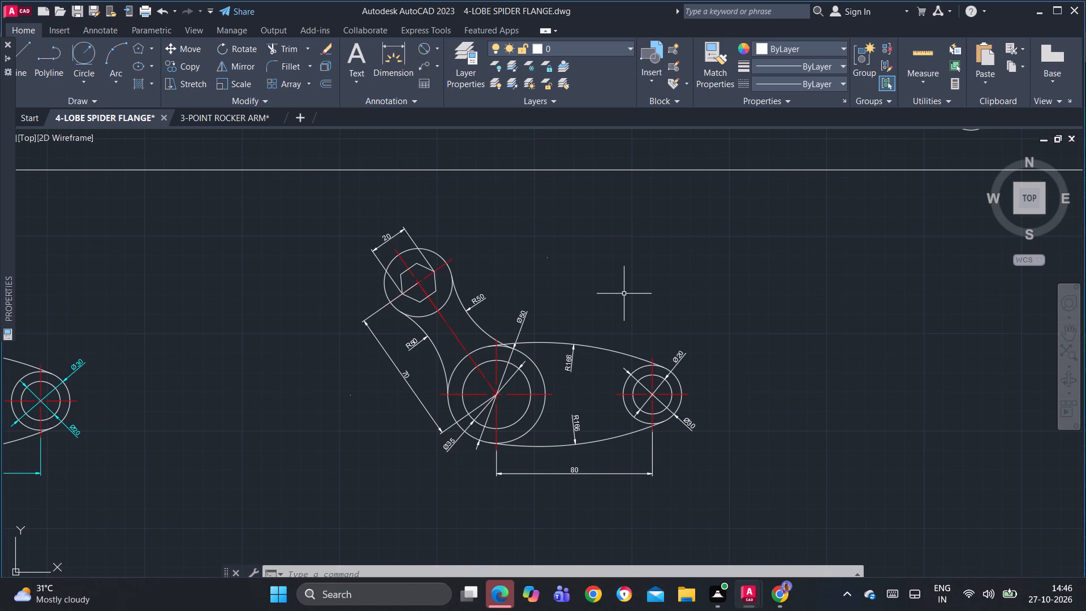
middle_drag(661, 309, 698, 320)
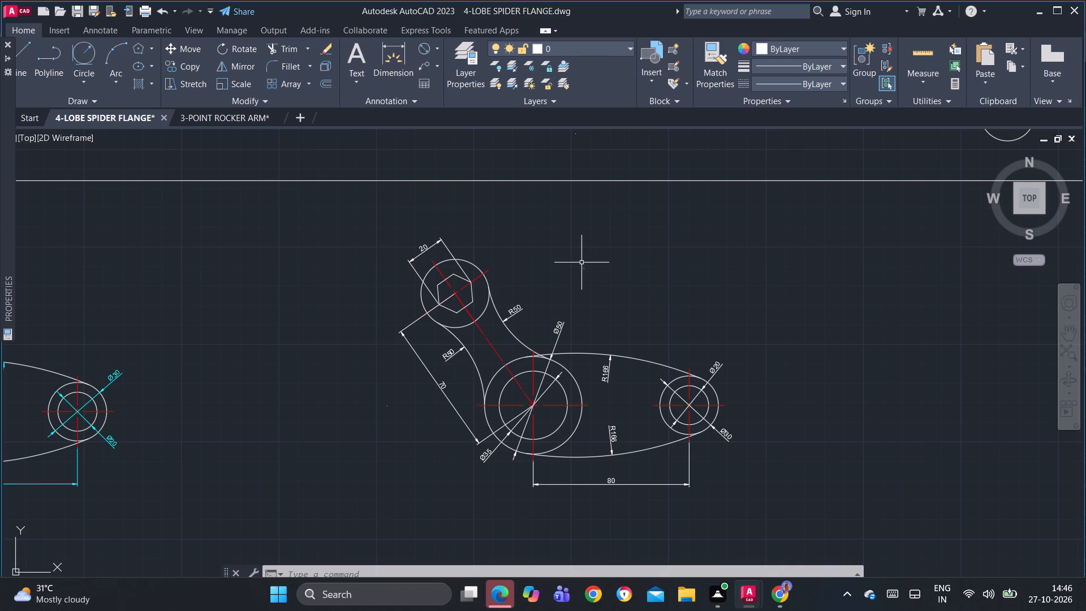
middle_drag(641, 296, 644, 275)
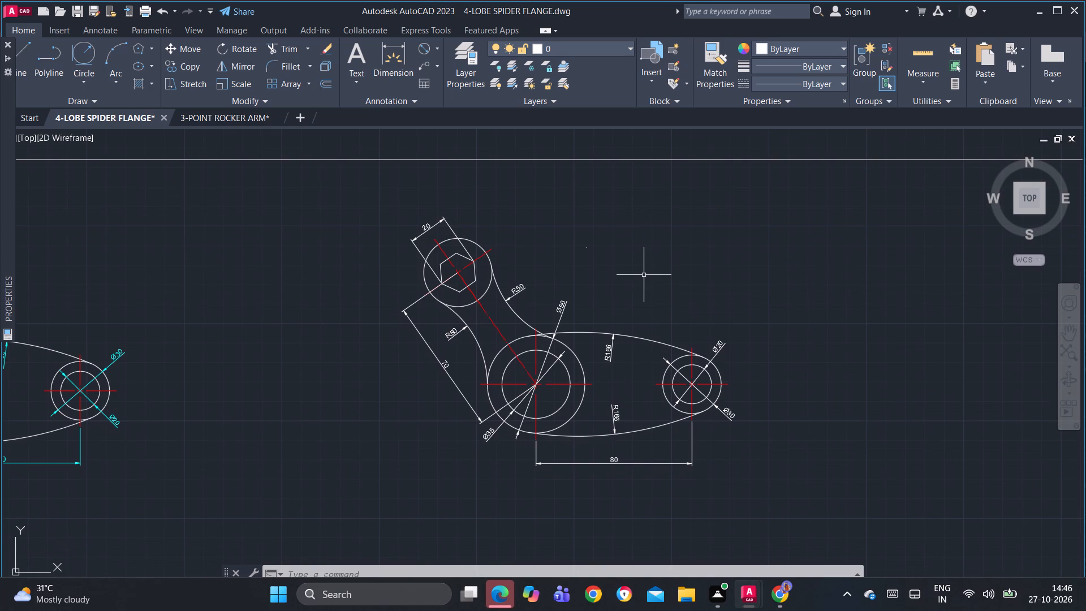
scroll(630, 269, down, 1)
middle_drag(583, 271, 545, 266)
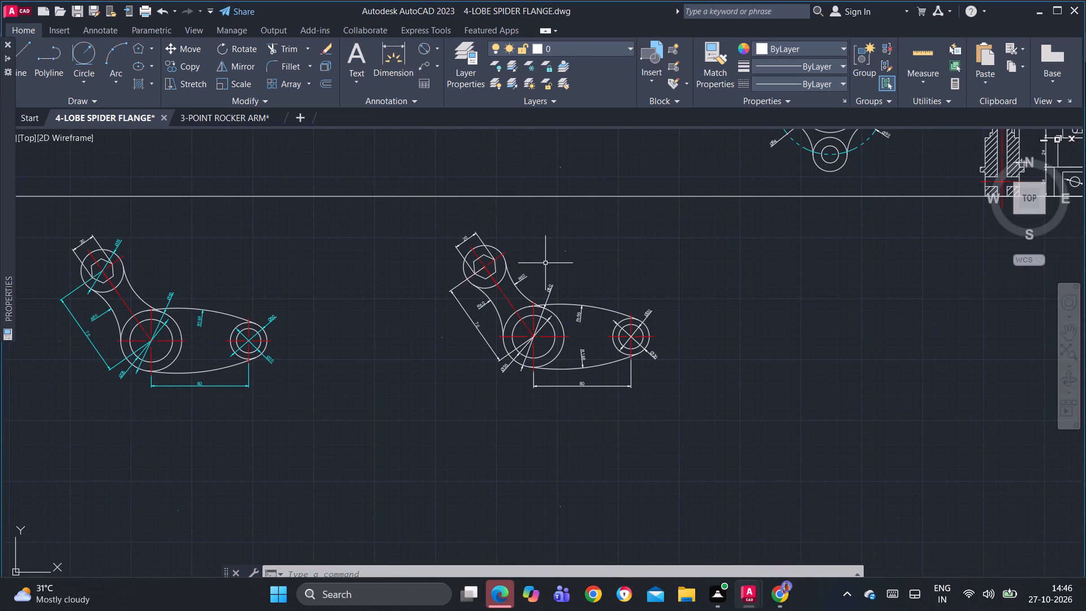
scroll(547, 260, up, 3)
scroll(548, 260, down, 3)
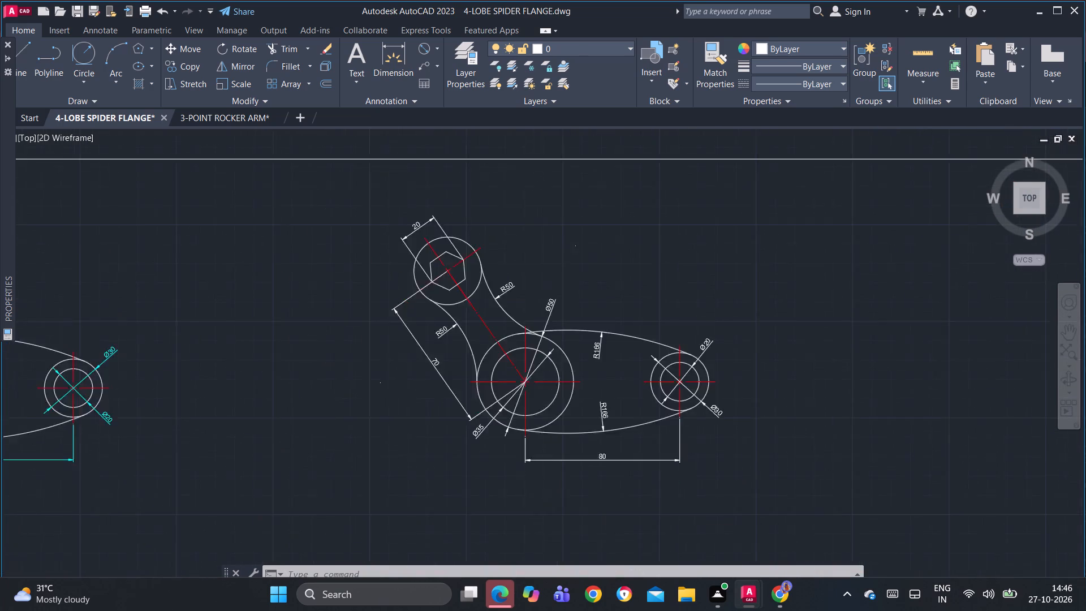
middle_drag(624, 309, 537, 286)
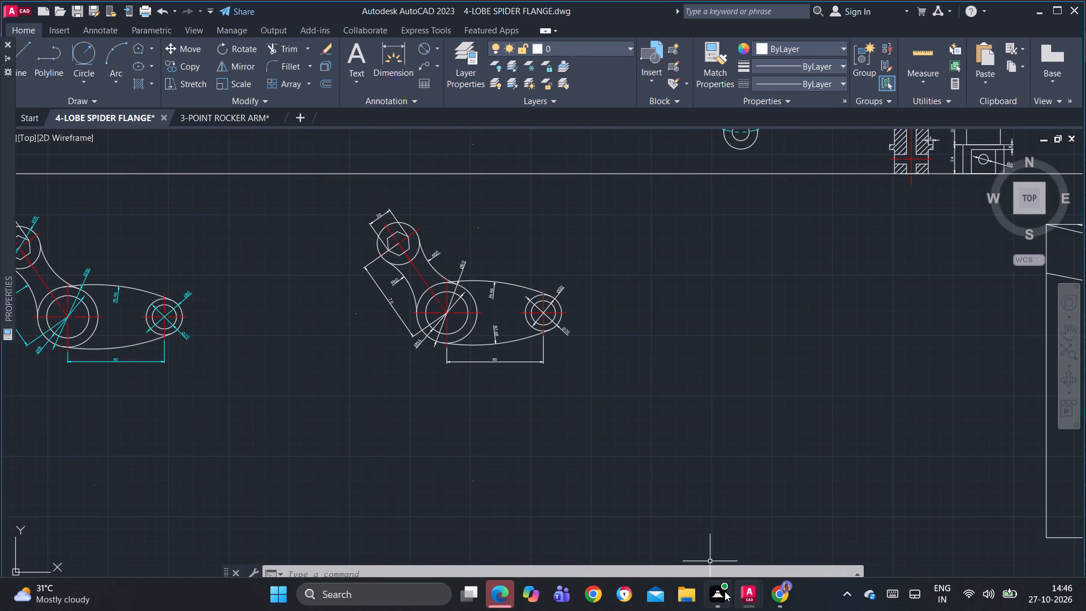
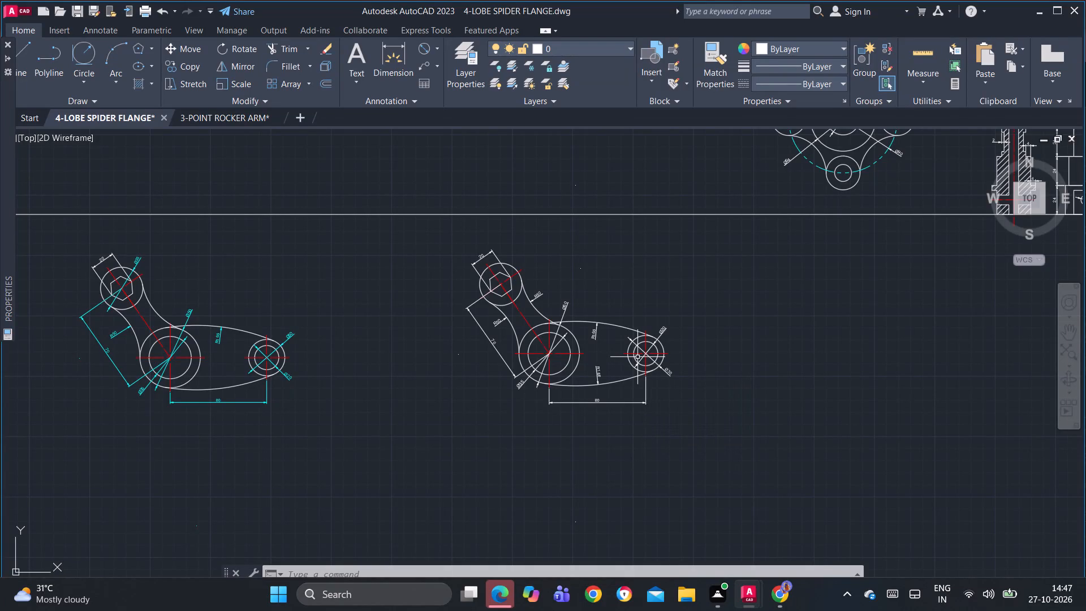
Review the redrawn rocker arm's outline and dimensions up close and alongside the original arm.
middle_drag(493, 346, 441, 337)
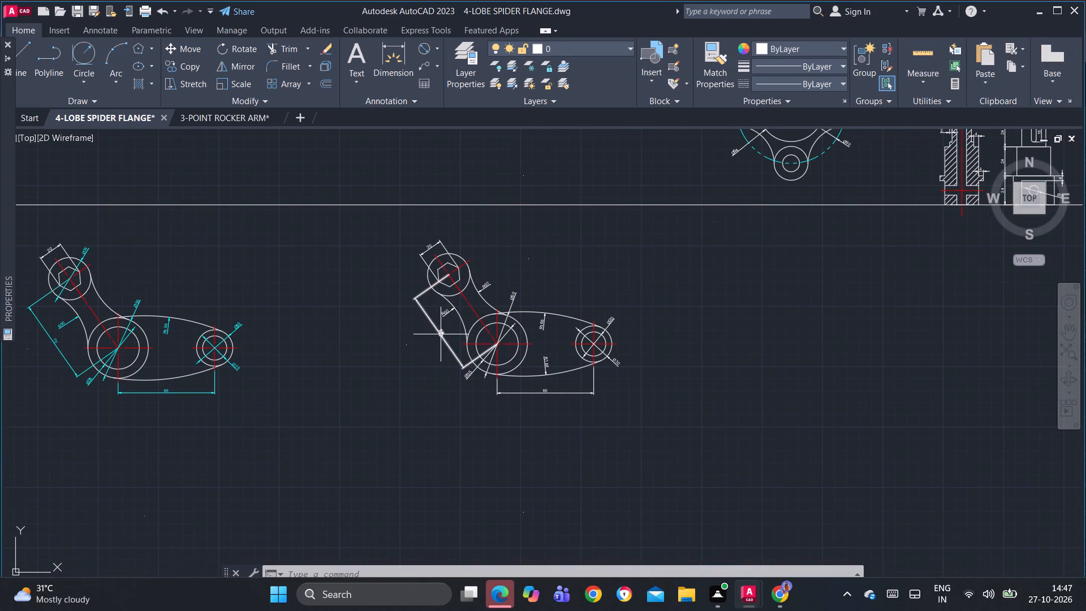
scroll(434, 256, up, 2)
middle_drag(326, 300, 344, 316)
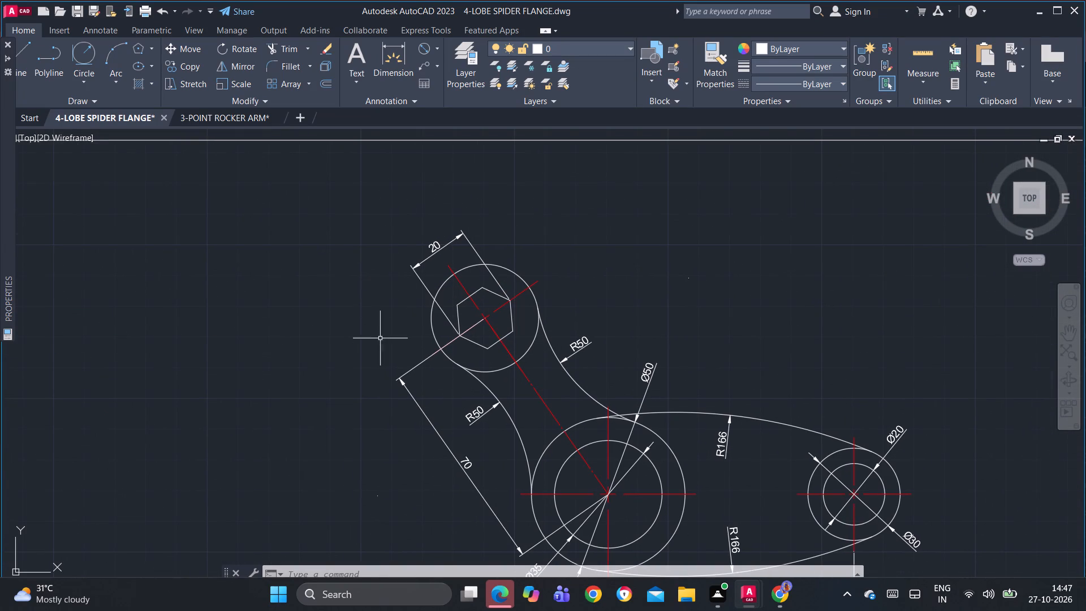
middle_drag(383, 342, 252, 355)
drag(499, 316, 487, 312)
click(322, 325)
scroll(493, 315, down, 3)
middle_drag(565, 328, 463, 319)
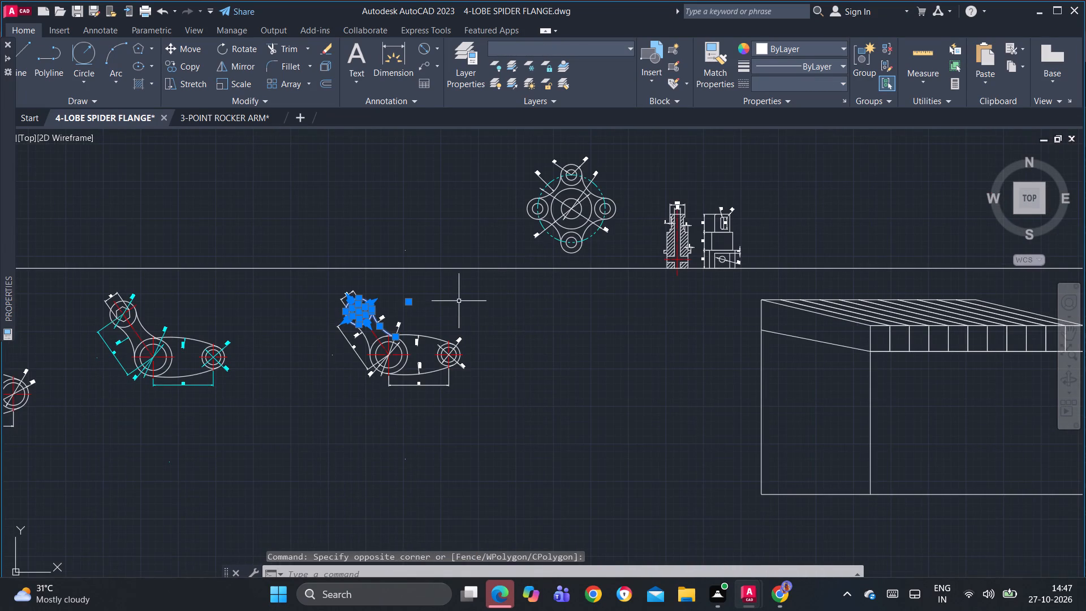
key(Escape)
scroll(424, 330, up, 3)
middle_drag(437, 318, 495, 330)
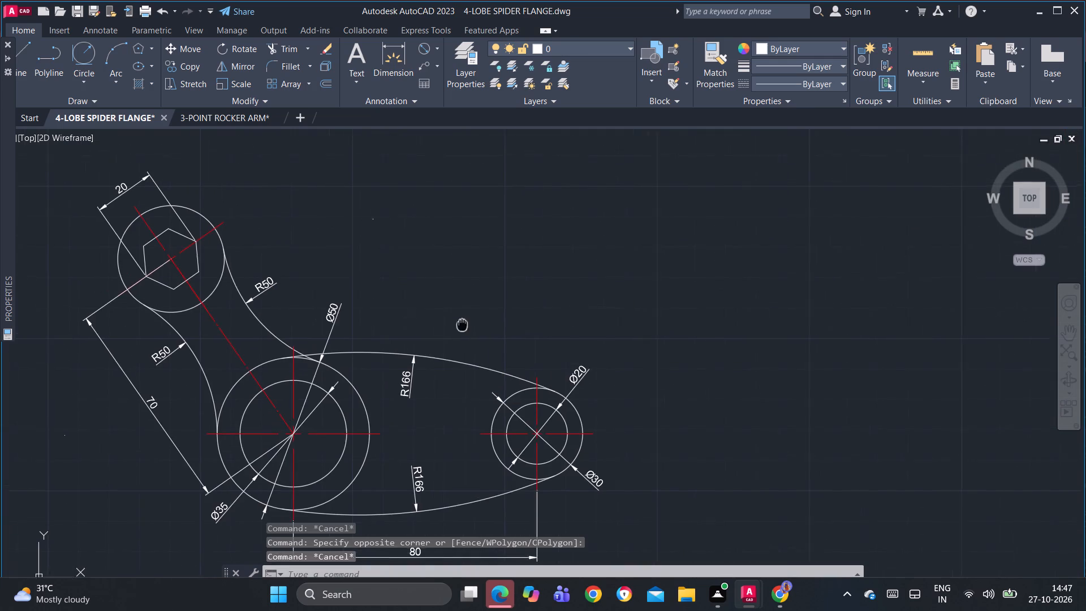
middle_drag(495, 330, 589, 365)
scroll(588, 358, down, 1)
middle_drag(623, 359, 640, 302)
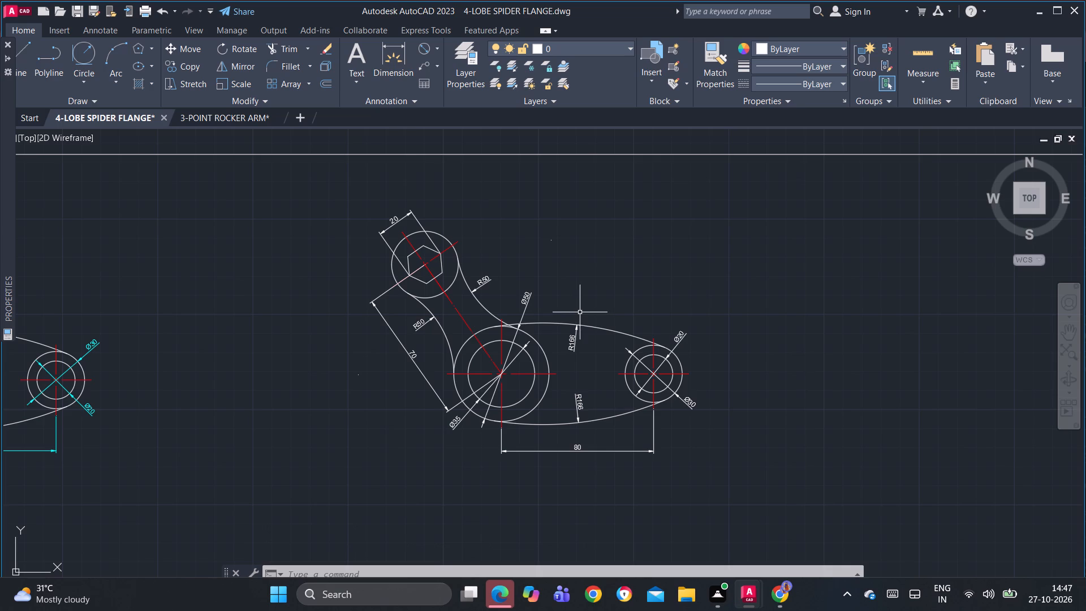
scroll(585, 271, down, 1)
middle_drag(585, 272, 657, 325)
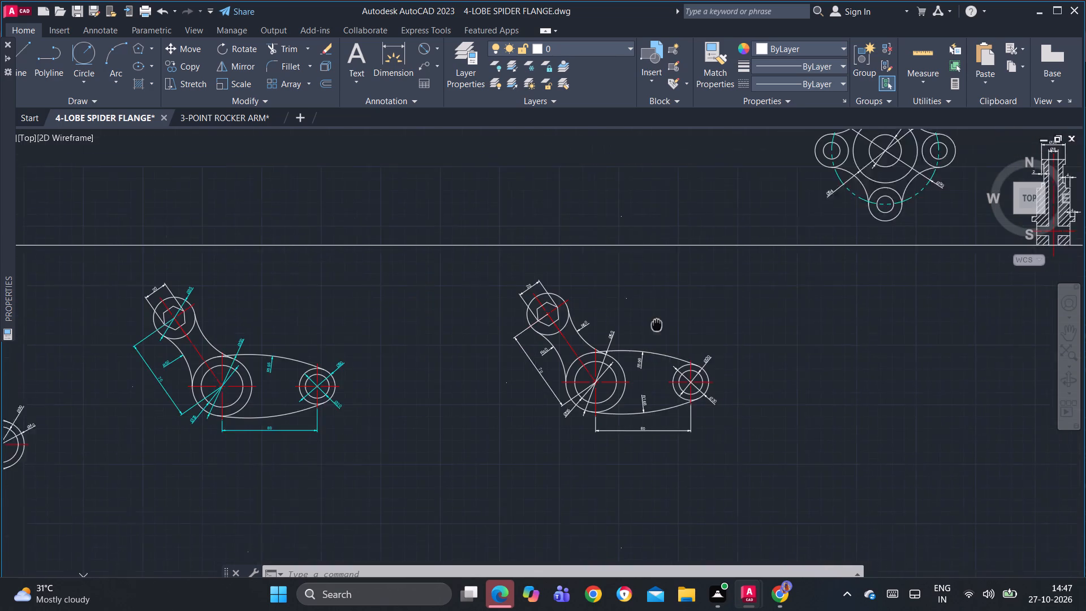
middle_drag(657, 325, 657, 324)
scroll(624, 298, up, 2)
middle_drag(539, 302, 591, 260)
scroll(481, 264, up, 1)
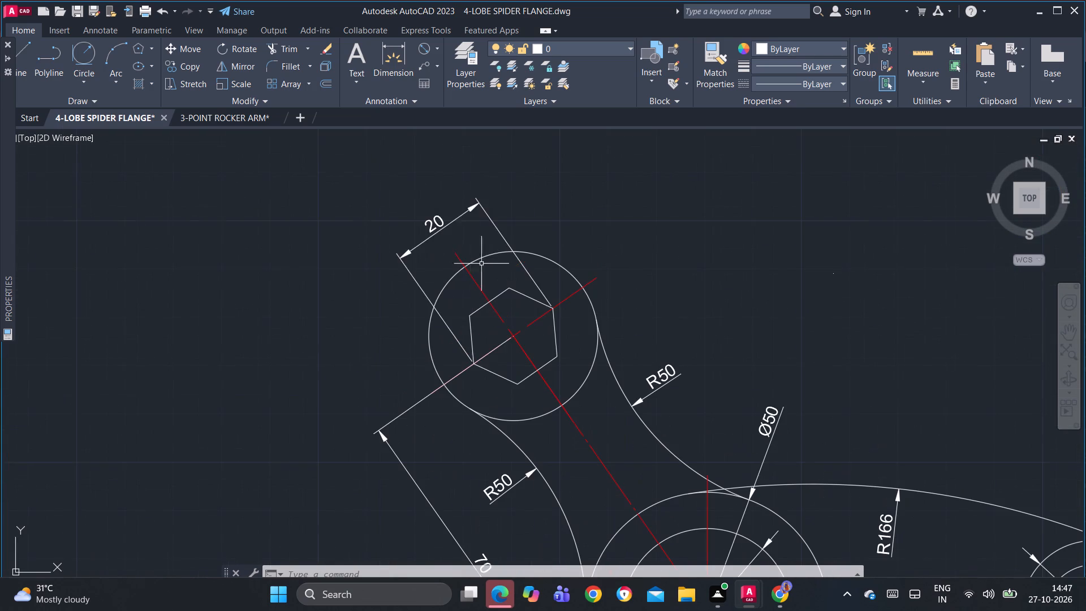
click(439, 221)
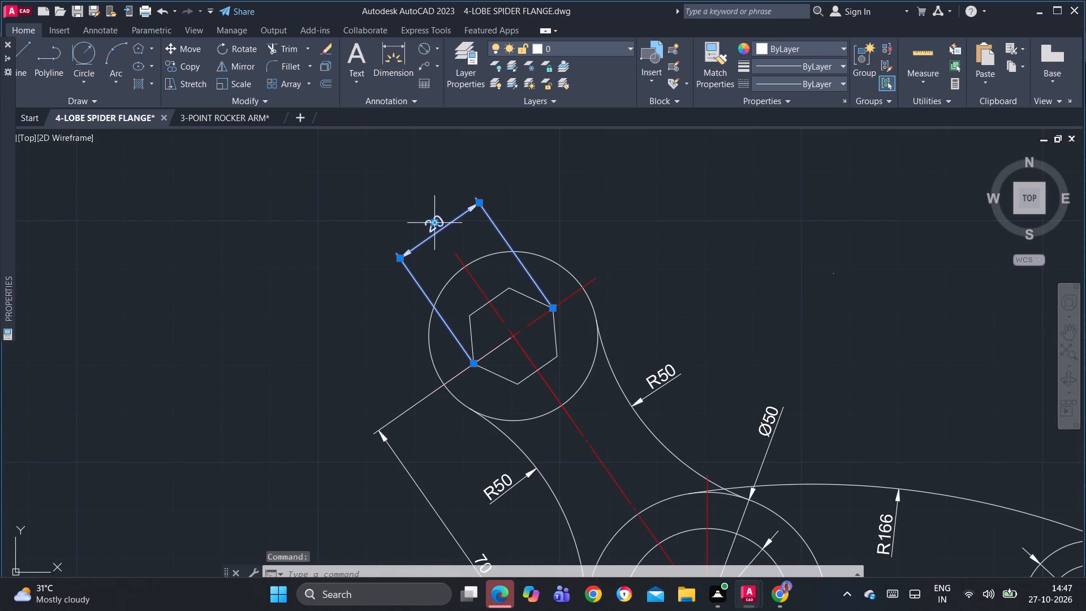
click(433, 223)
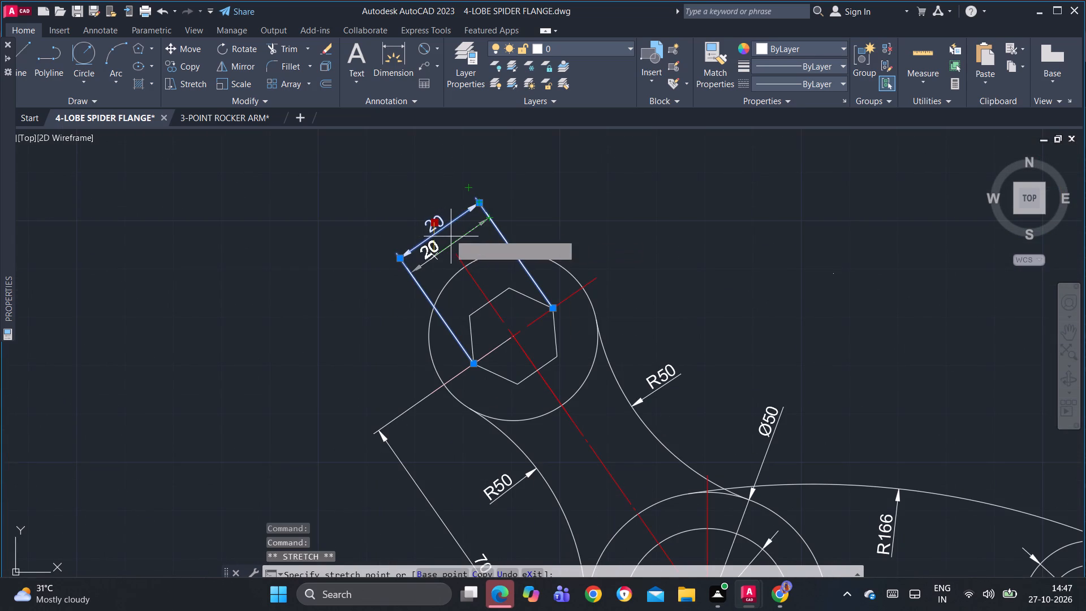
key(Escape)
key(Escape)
Copy the redrawn rocker arm together with its centre lines and dimensions to the clipboard.
scroll(555, 225, down, 2)
middle_drag(636, 282, 558, 268)
middle_drag(701, 408, 678, 369)
scroll(418, 246, down, 1)
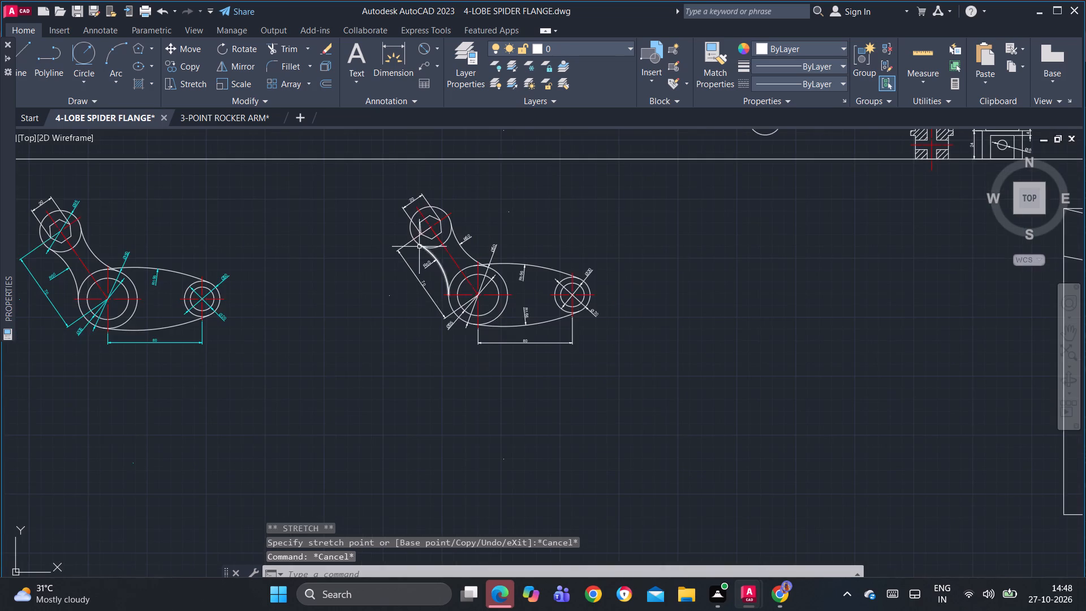
middle_drag(484, 299, 532, 327)
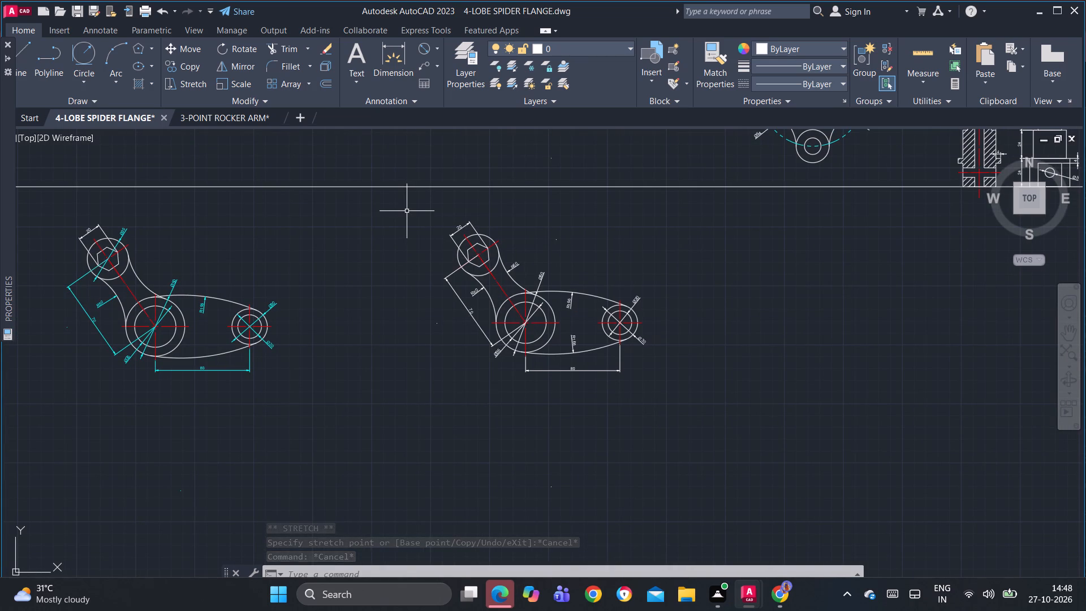
click(407, 211)
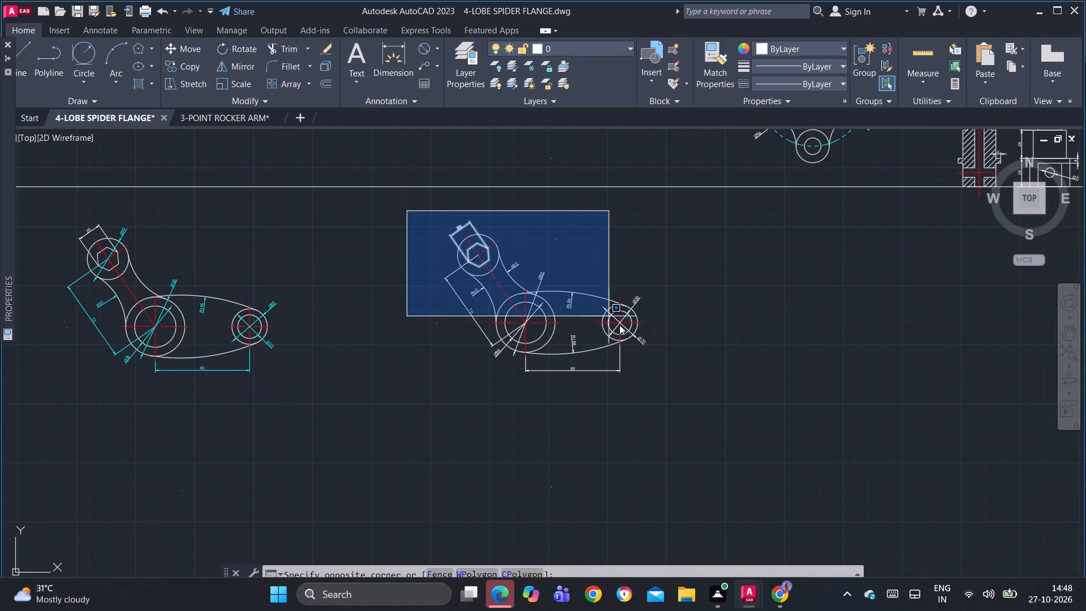
click(708, 390)
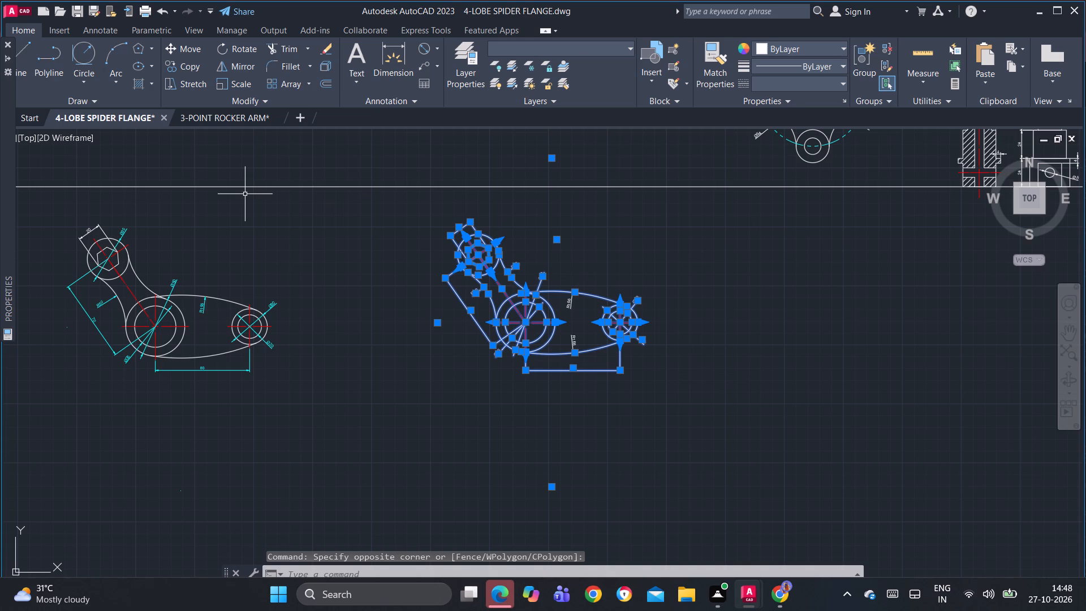
key(ctrl+c)
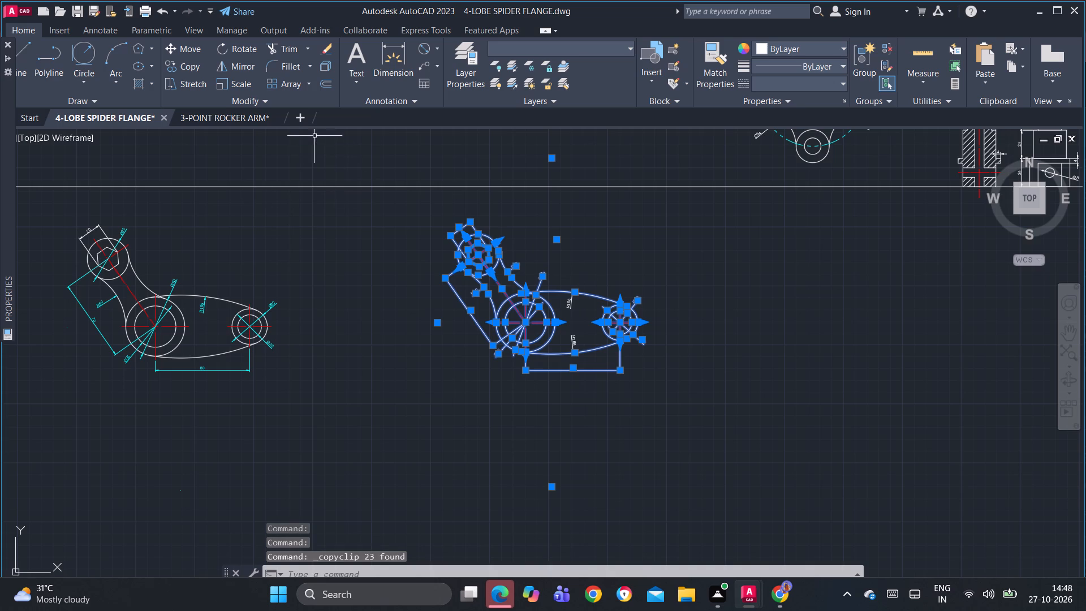
Start a new blank drawing.
click(300, 119)
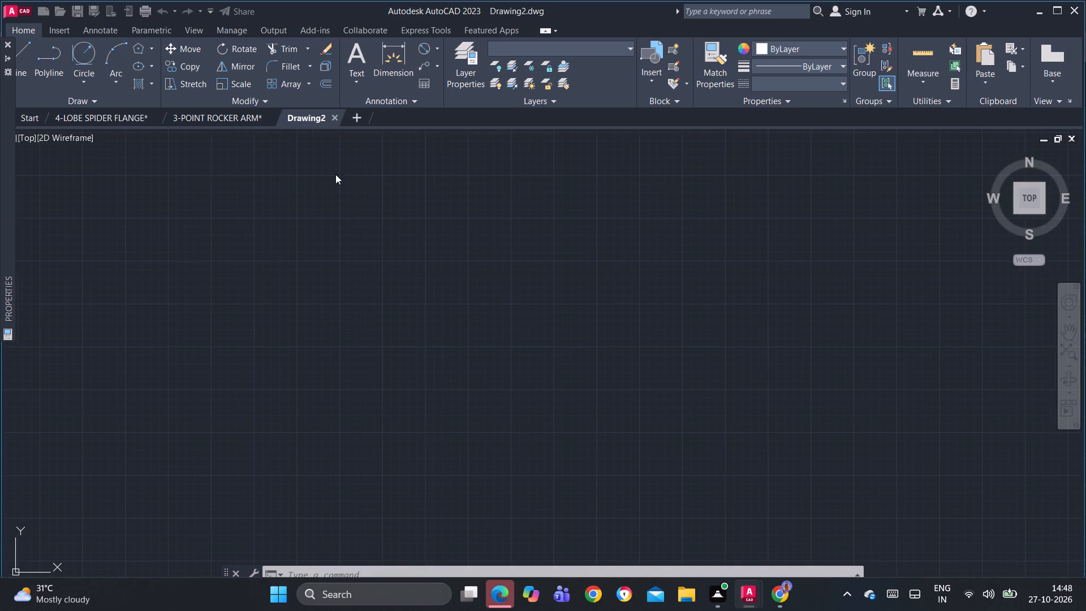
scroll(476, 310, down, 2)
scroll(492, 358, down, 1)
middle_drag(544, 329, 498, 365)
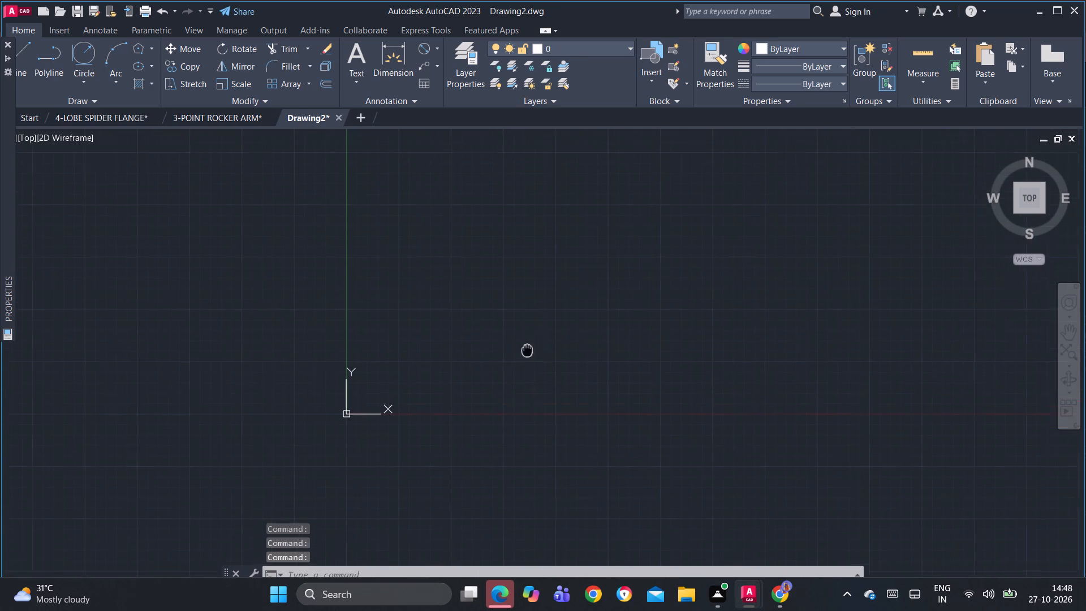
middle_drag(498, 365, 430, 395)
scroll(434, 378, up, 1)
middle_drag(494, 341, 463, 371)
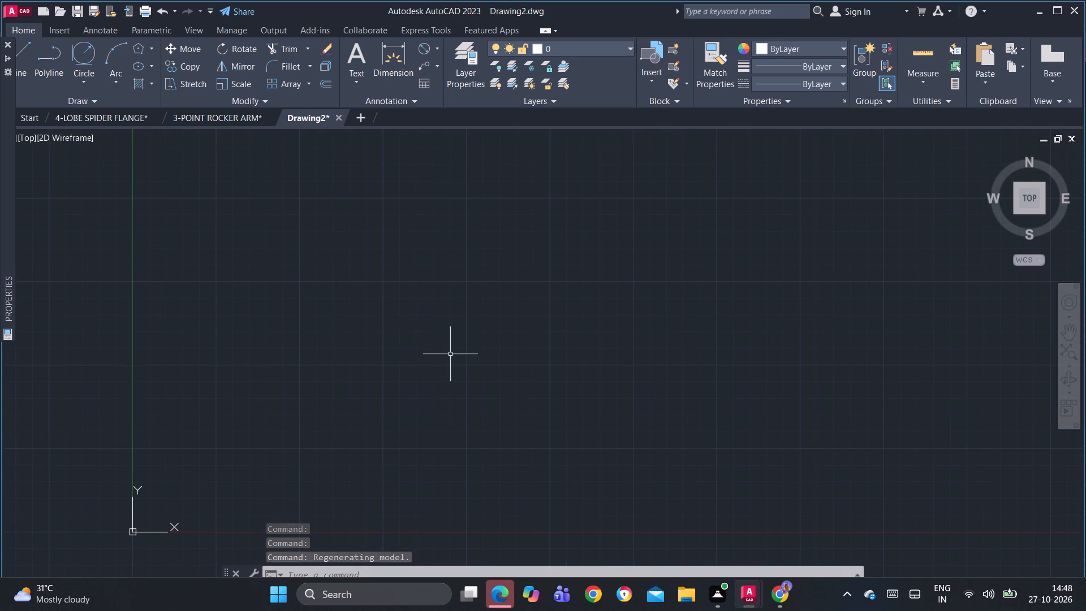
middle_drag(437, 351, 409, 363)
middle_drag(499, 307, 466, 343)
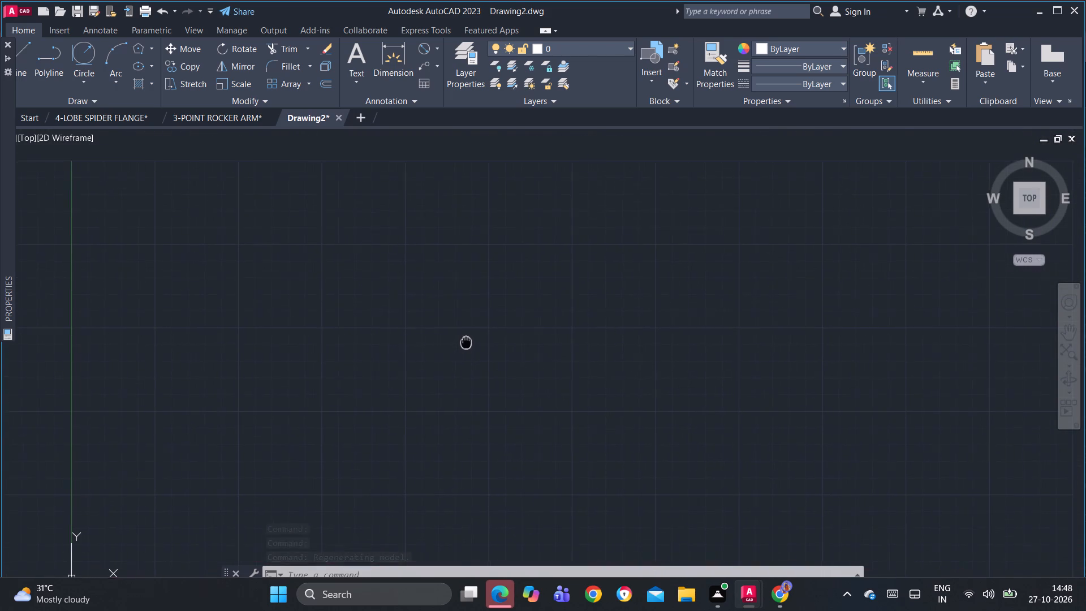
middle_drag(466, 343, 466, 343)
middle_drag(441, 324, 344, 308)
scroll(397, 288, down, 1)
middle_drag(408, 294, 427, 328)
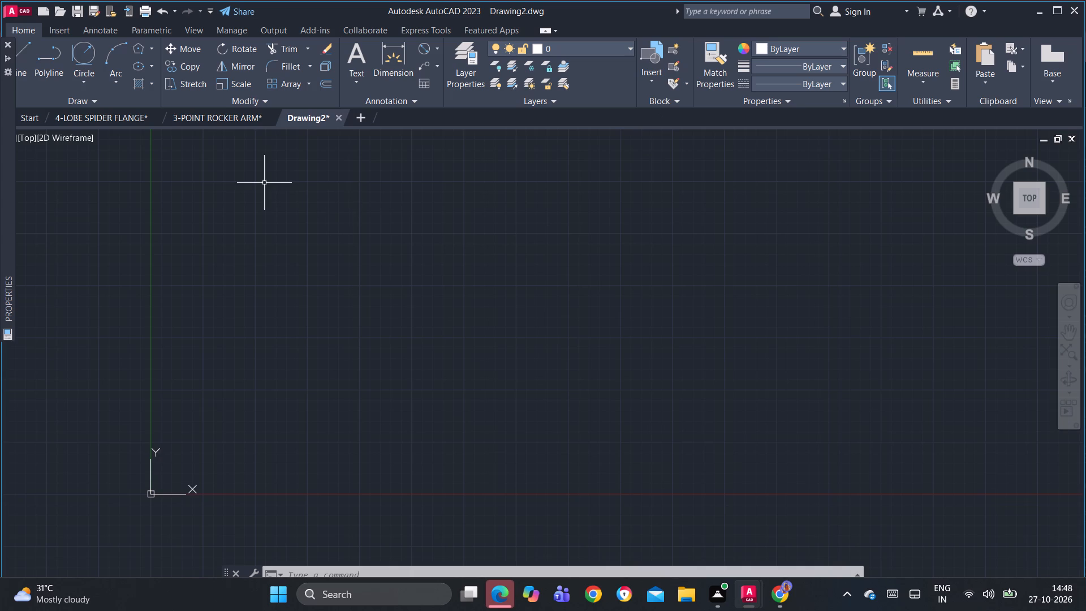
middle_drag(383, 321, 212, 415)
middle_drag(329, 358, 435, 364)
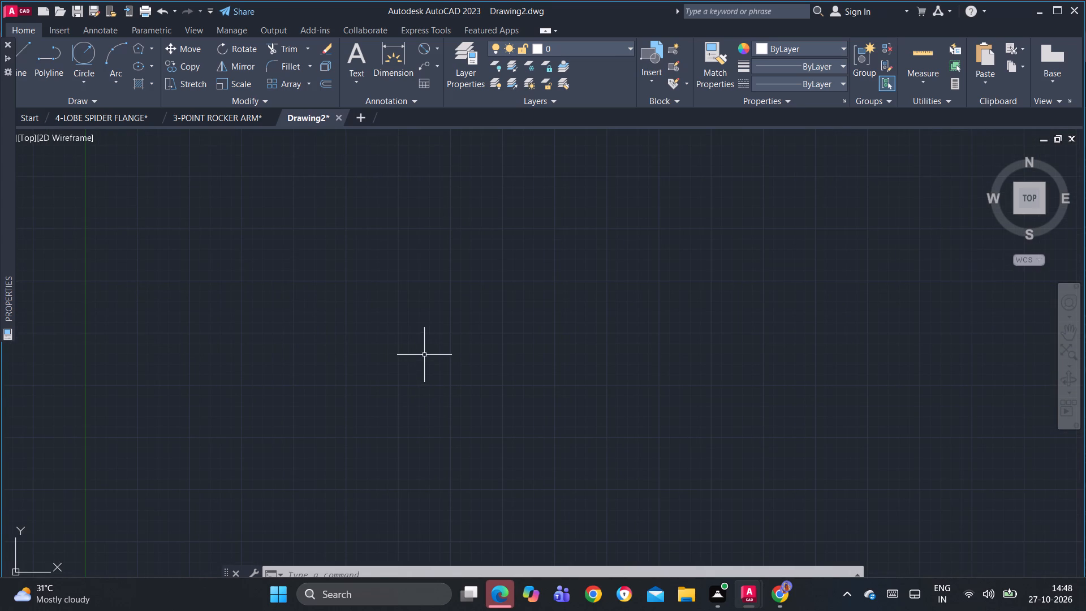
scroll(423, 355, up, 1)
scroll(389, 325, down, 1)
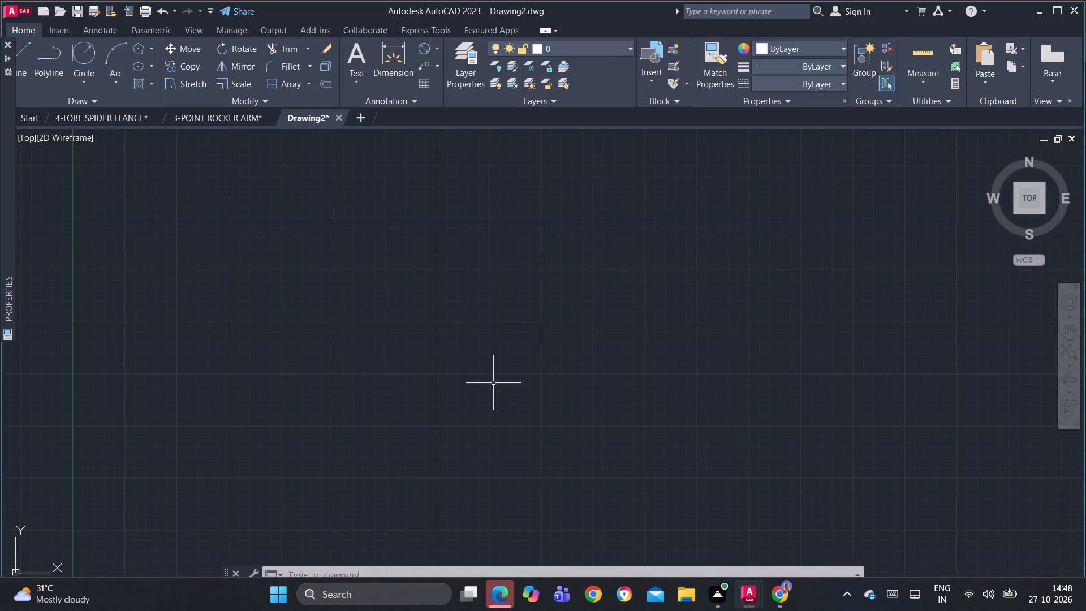
Paste the copied rocker arm into an empty area of the new drawing.
key(ctrl+v)
scroll(488, 380, up, 4)
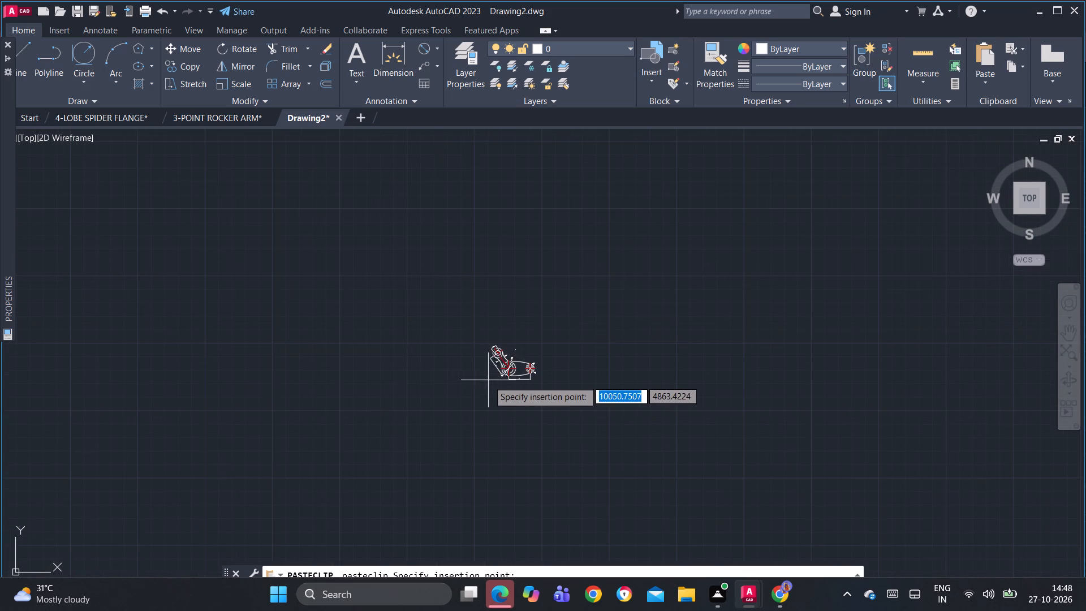
scroll(487, 381, up, 3)
click(397, 397)
scroll(499, 364, up, 3)
scroll(497, 365, down, 1)
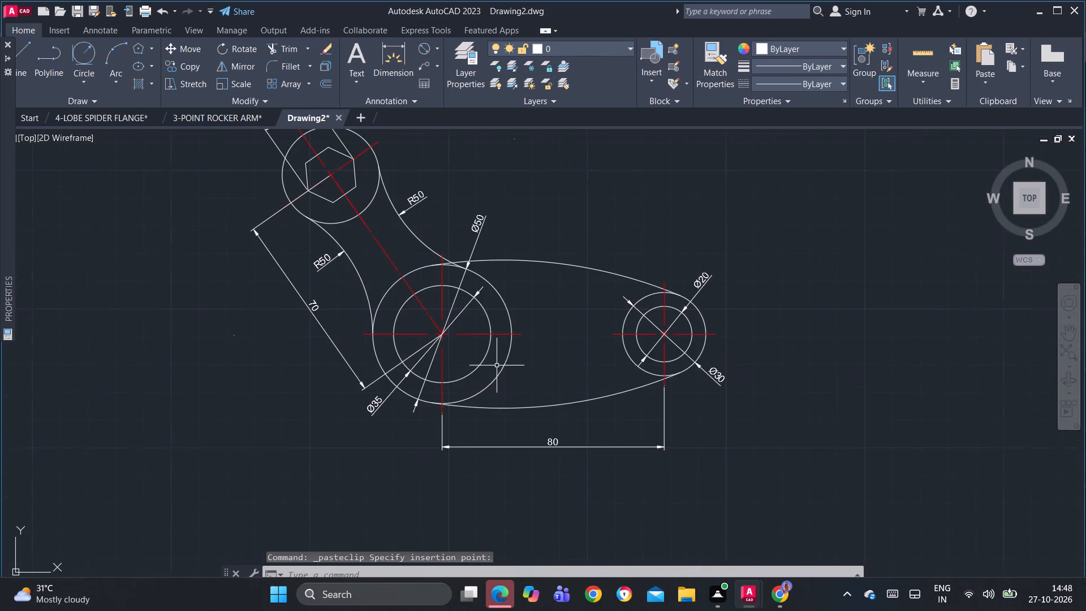
middle_drag(570, 396, 593, 450)
scroll(588, 438, down, 1)
middle_drag(589, 435, 541, 407)
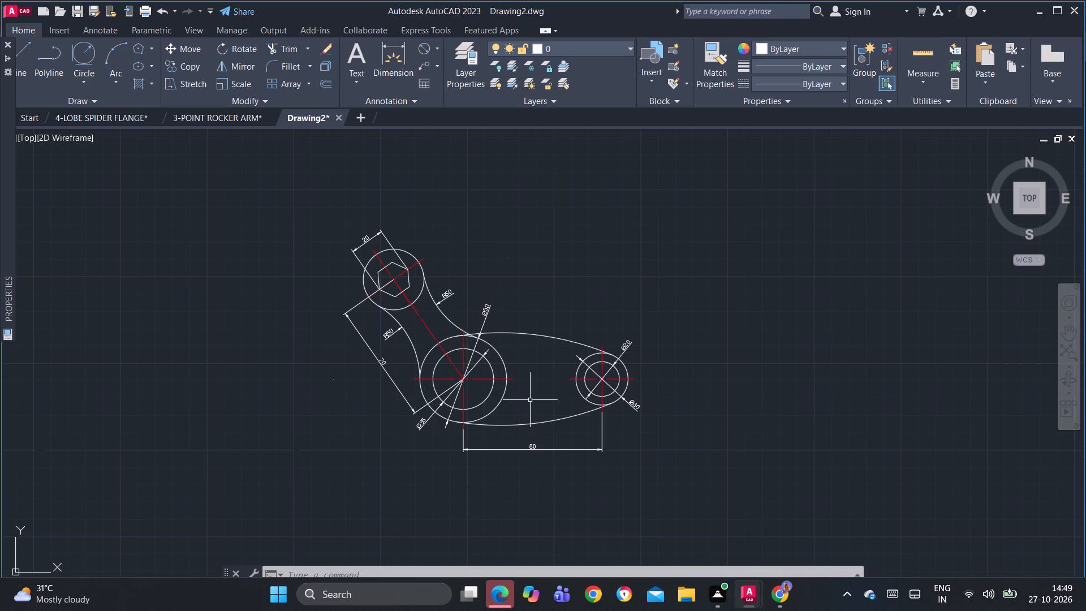
Add a diameter dimension to the circle around the hexagon on the pasted arm, with its text above the boss.
click(422, 44)
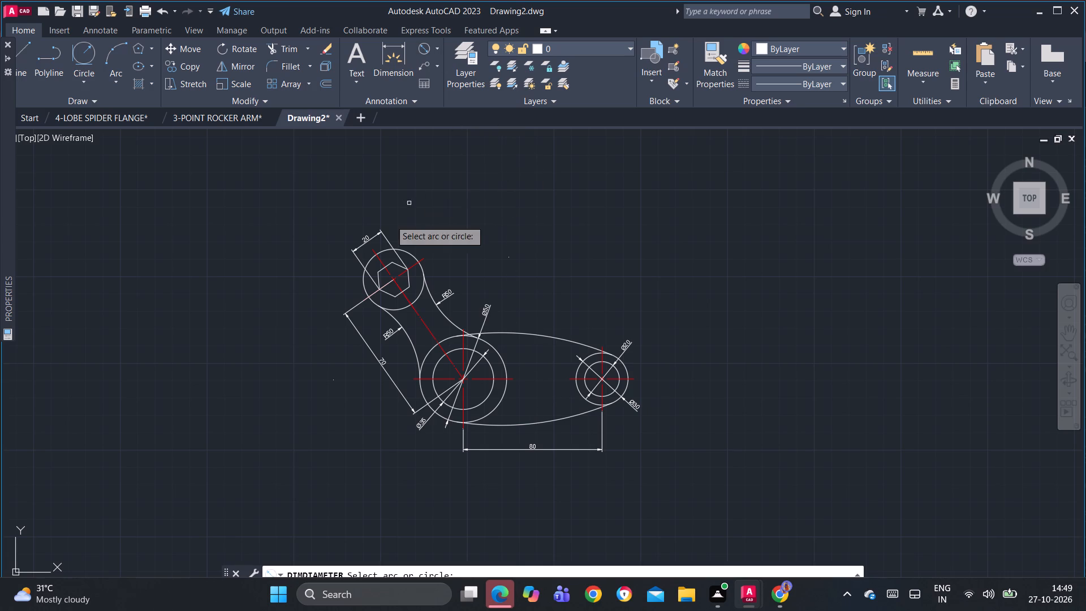
scroll(385, 230, up, 2)
click(426, 274)
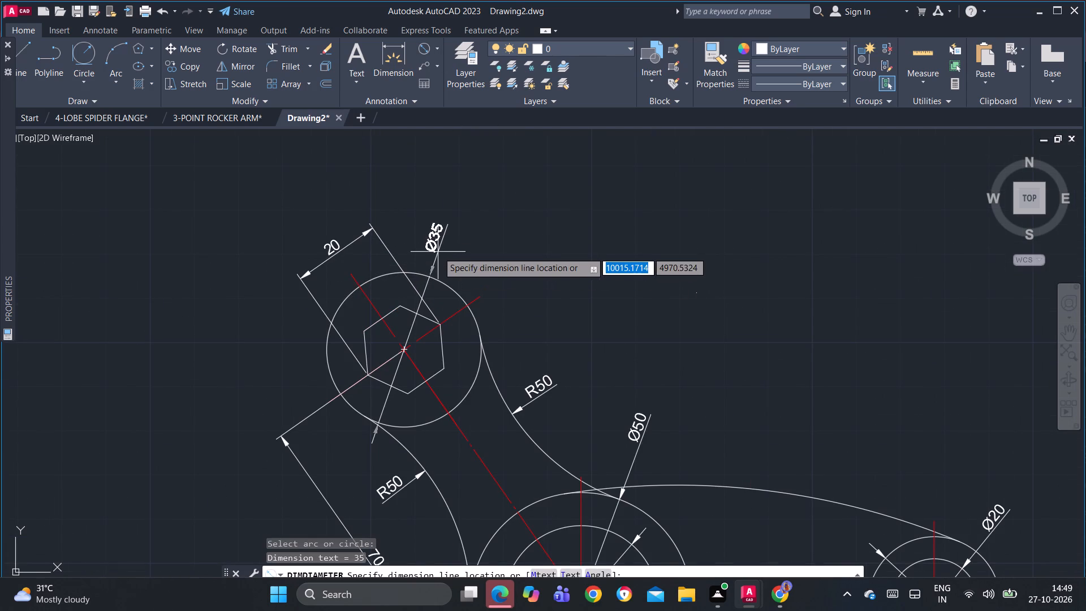
click(438, 227)
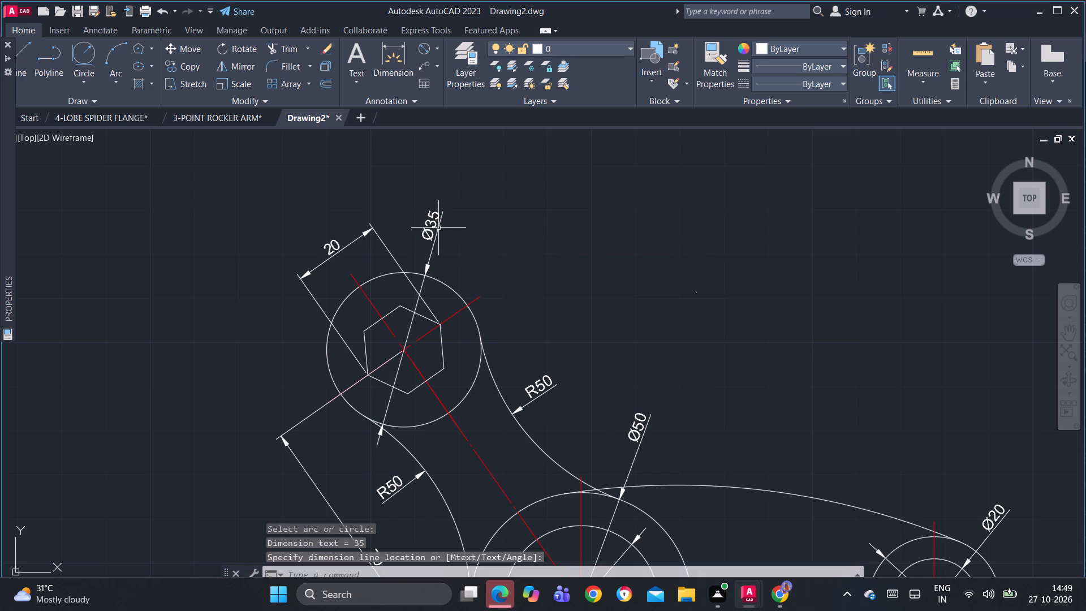
Swing the hexagon boss's diameter dimension to a diagonal angle, with its text at the boss's upper right.
scroll(458, 255, down, 1)
middle_drag(537, 305, 481, 272)
scroll(353, 346, up, 2)
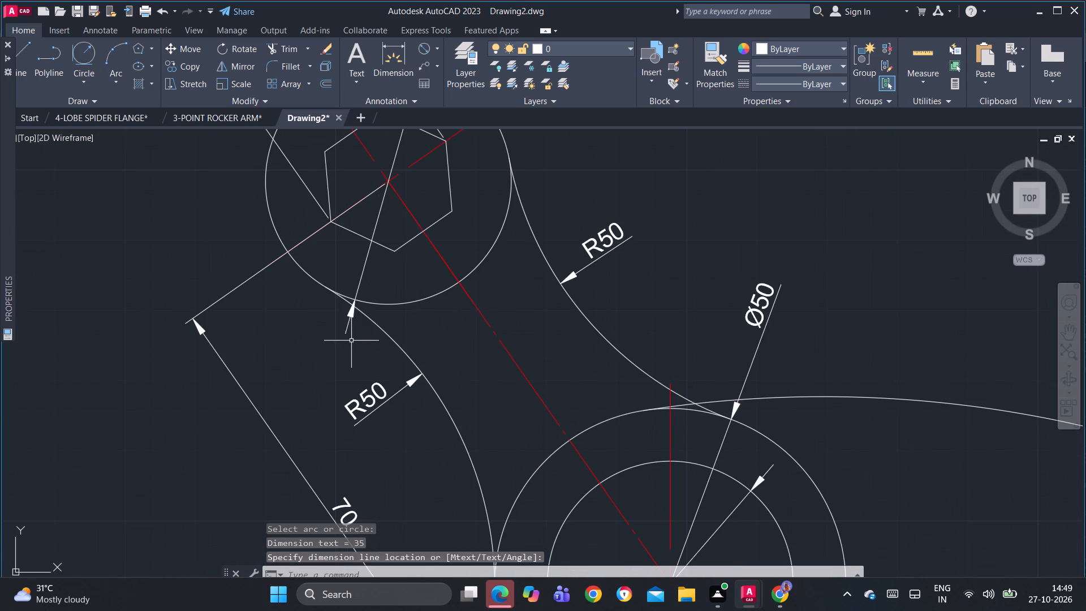
click(351, 337)
click(342, 328)
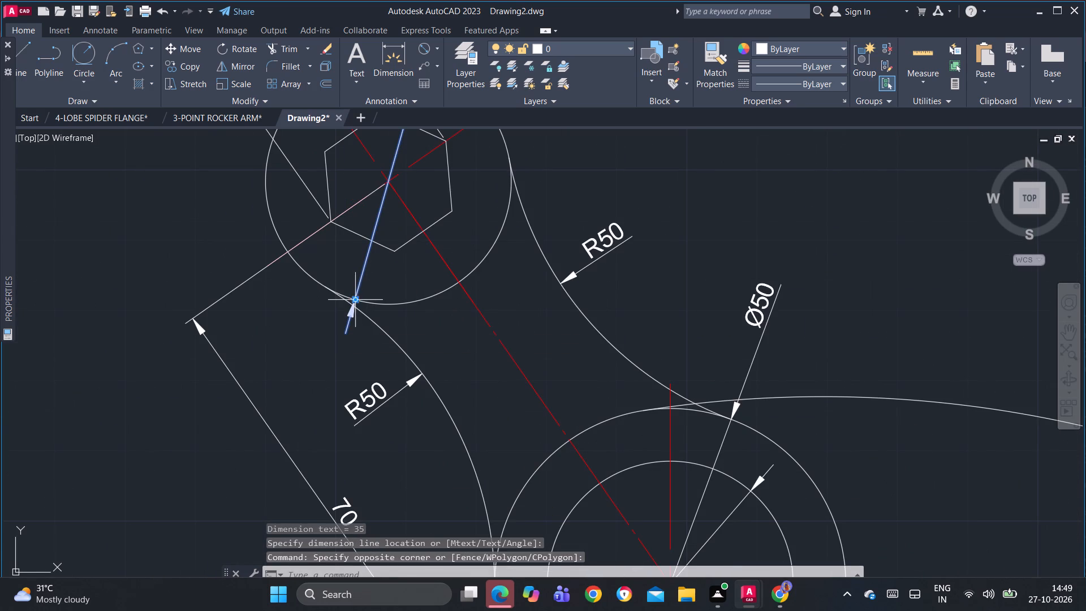
click(356, 298)
click(307, 281)
middle_drag(350, 295, 425, 403)
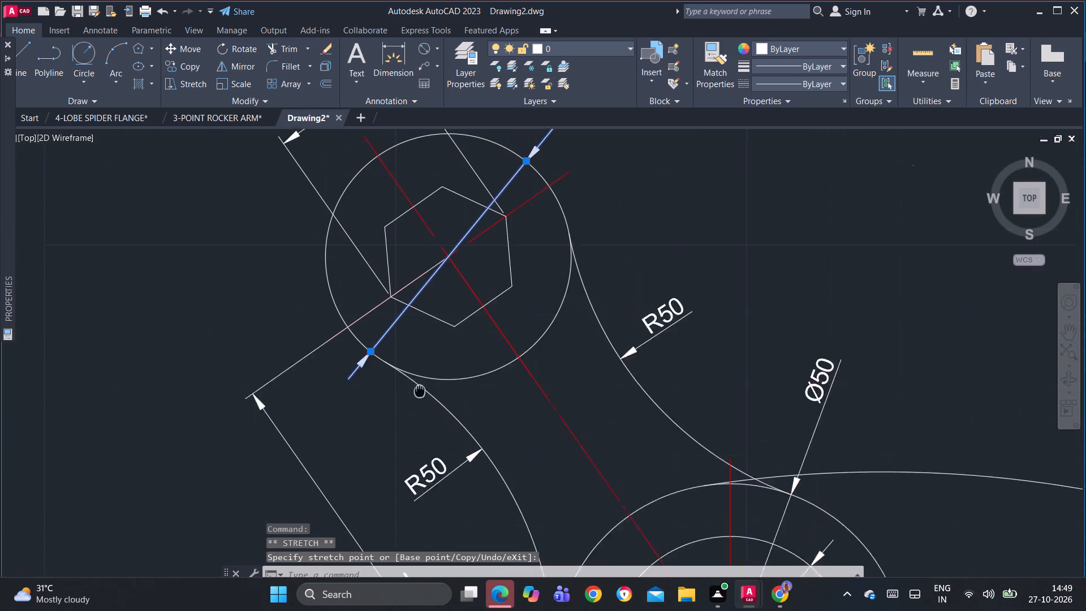
middle_drag(425, 403, 430, 414)
key(Escape)
Review the hexagon boss's diameter dimension and the whole rocker arm in the new drawing.
scroll(562, 270, down, 1)
middle_drag(551, 283, 514, 313)
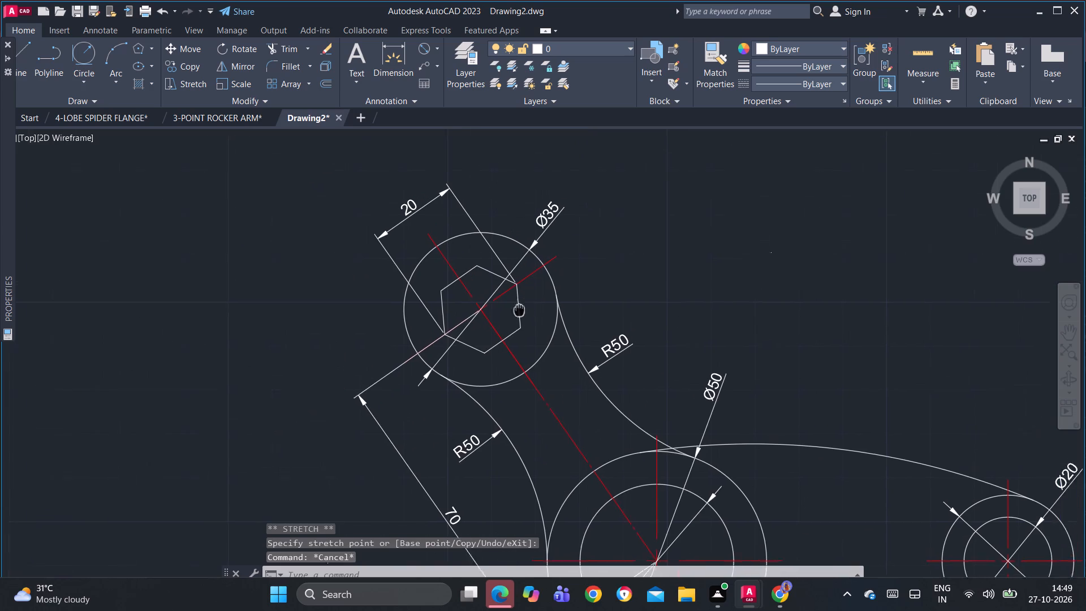
middle_drag(514, 313, 471, 353)
scroll(481, 296, up, 1)
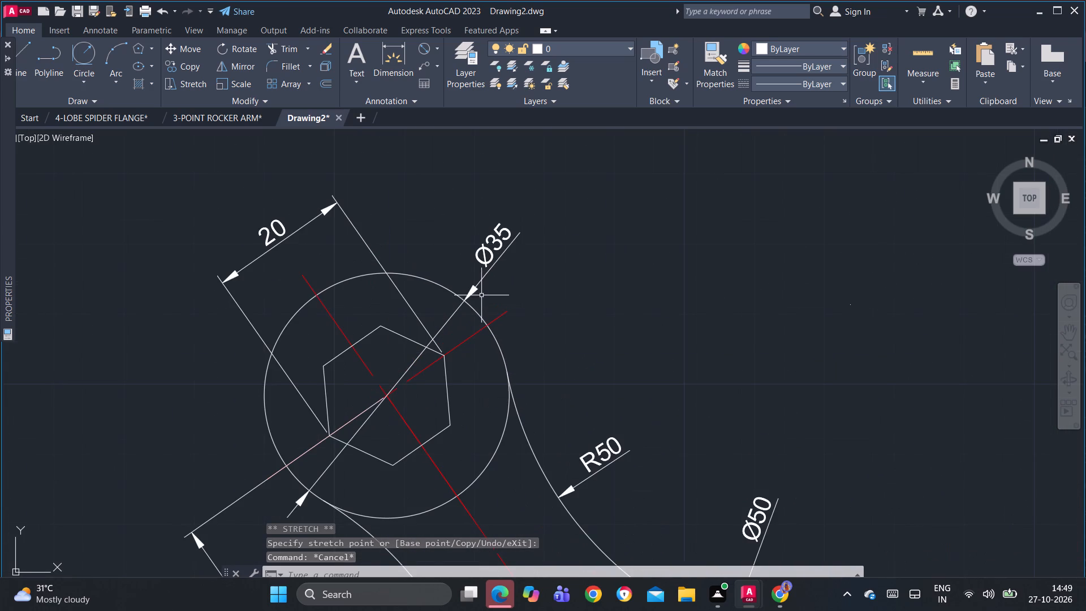
scroll(493, 277, down, 1)
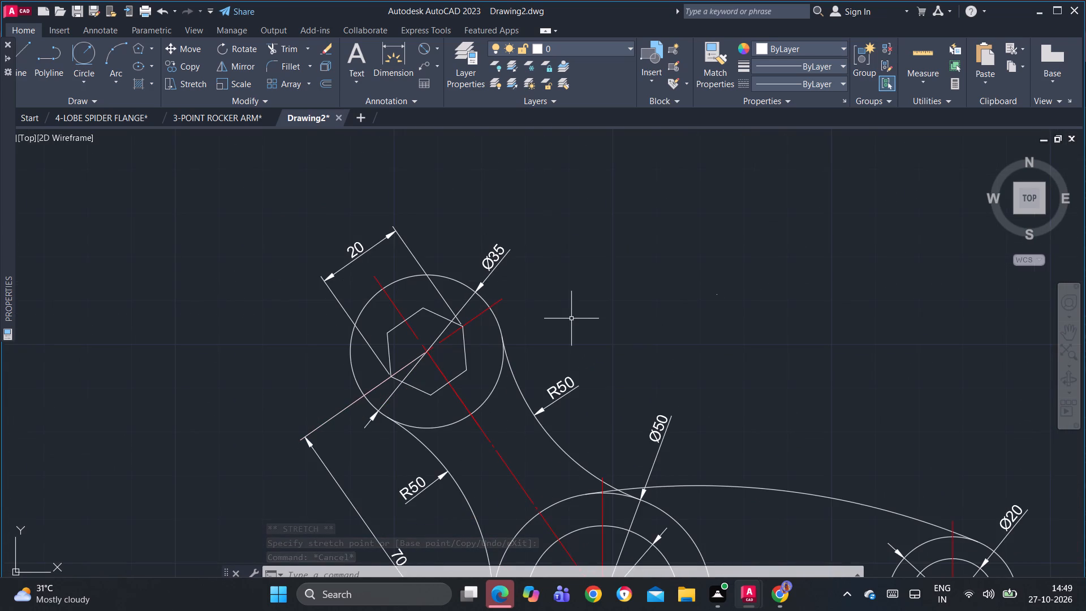
scroll(571, 319, down, 2)
middle_drag(604, 331, 540, 287)
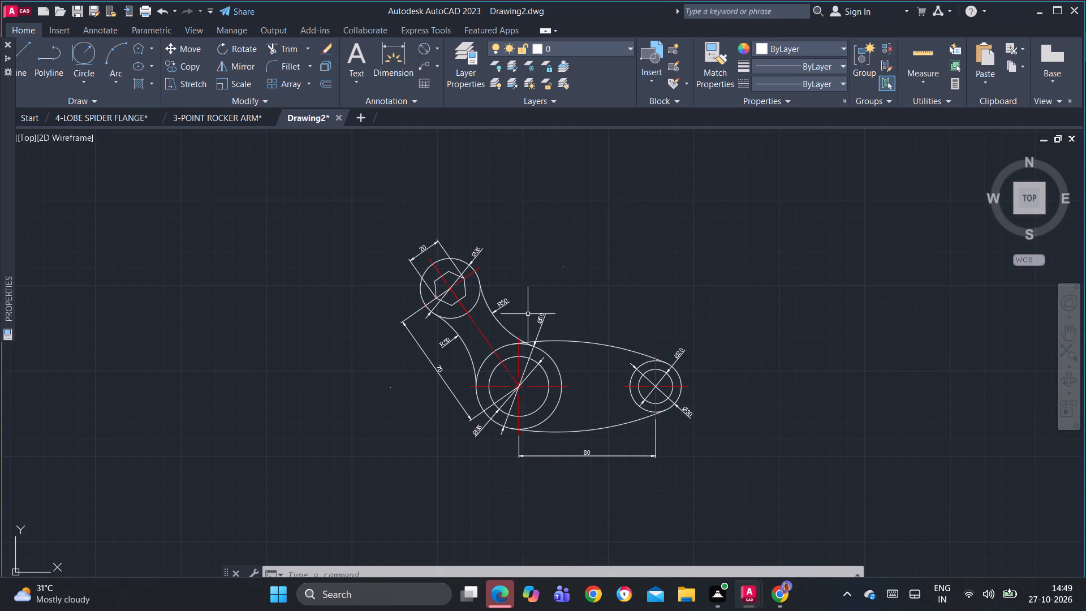
middle_drag(529, 283, 545, 277)
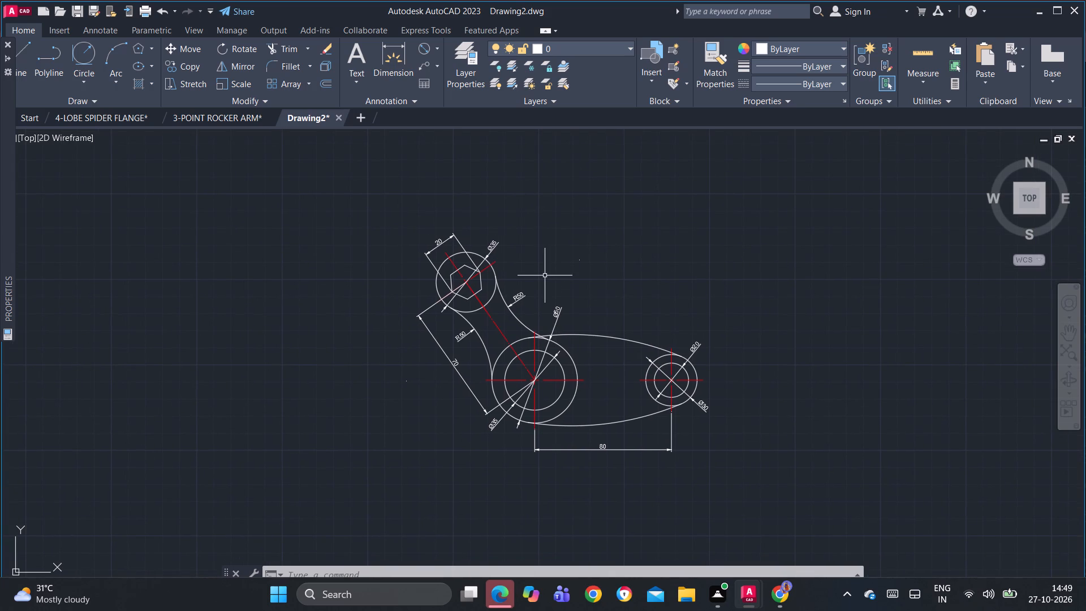
Examine the rocker arm's dimensions in the new drawing, including the radius dimension on the upper fillet between the hexagon boss and hub.
middle_drag(375, 275, 357, 311)
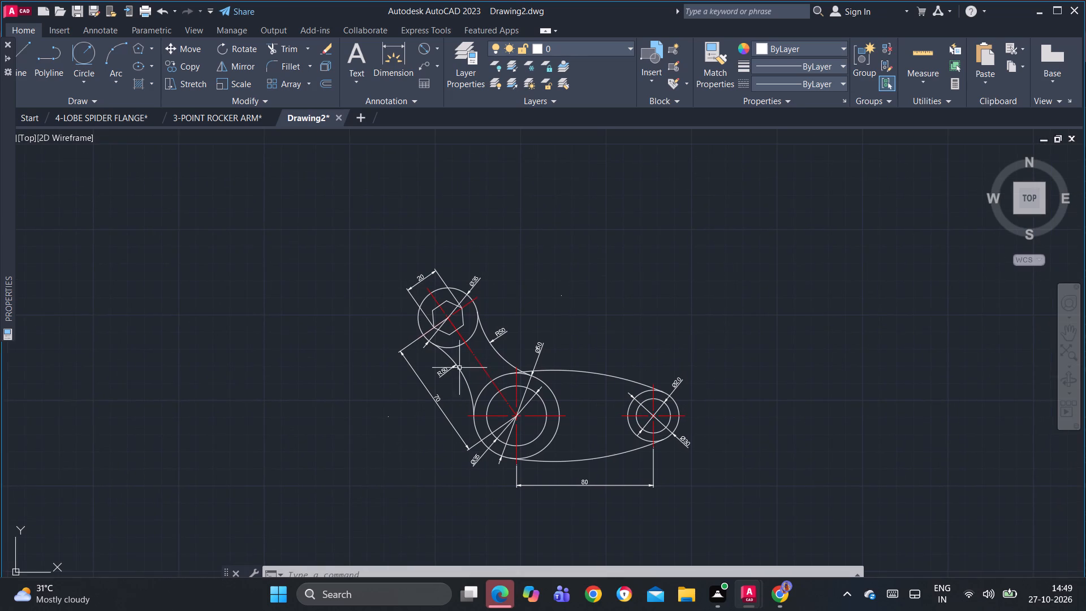
middle_drag(488, 365, 492, 320)
scroll(473, 257, up, 2)
scroll(511, 261, down, 1)
middle_drag(536, 264, 523, 266)
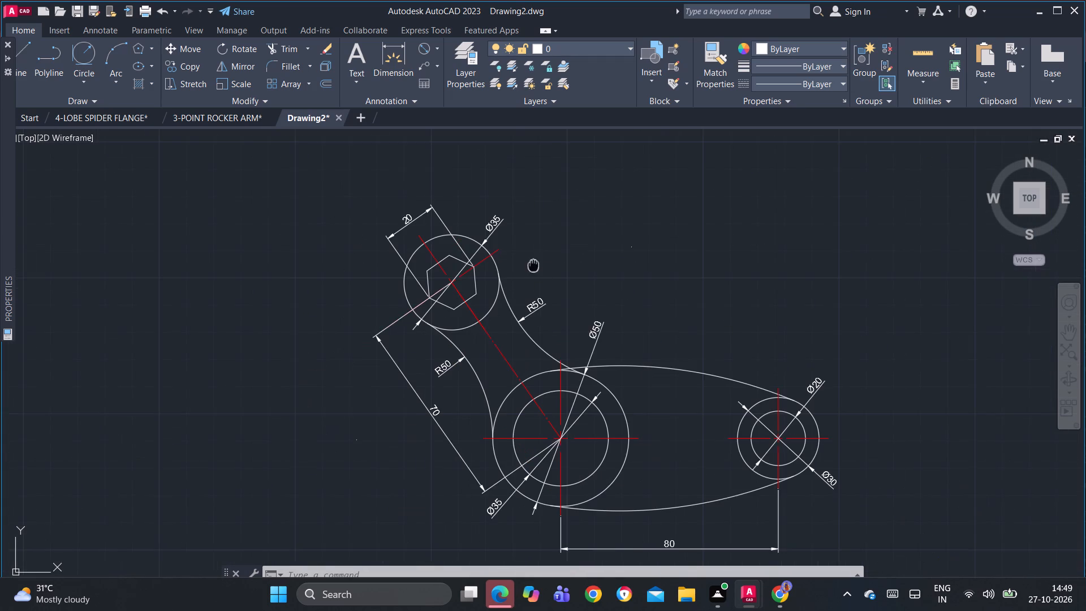
middle_drag(523, 266, 512, 267)
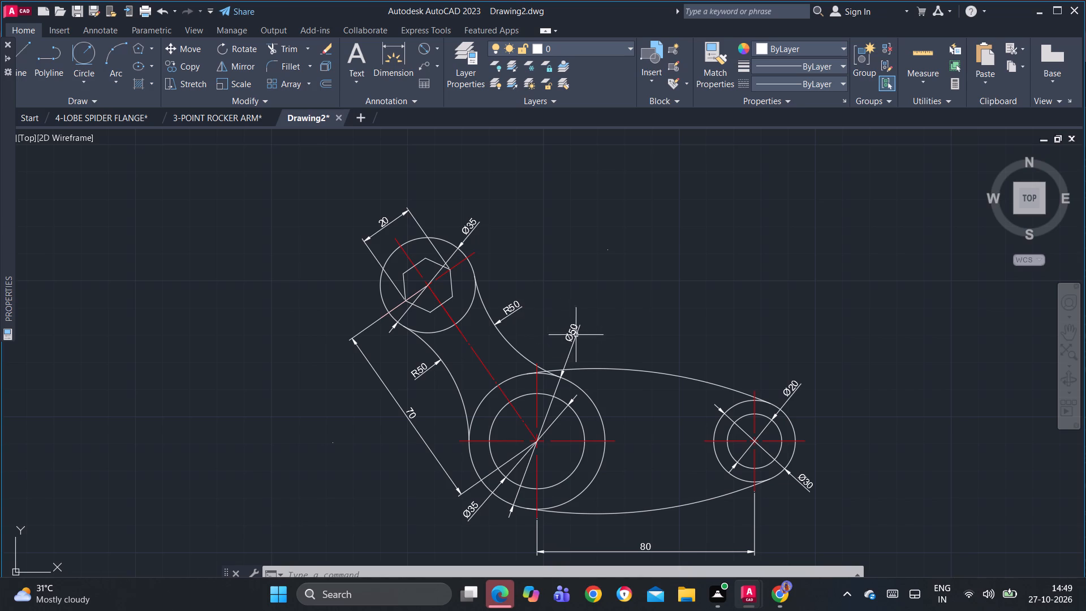
click(615, 255)
click(591, 229)
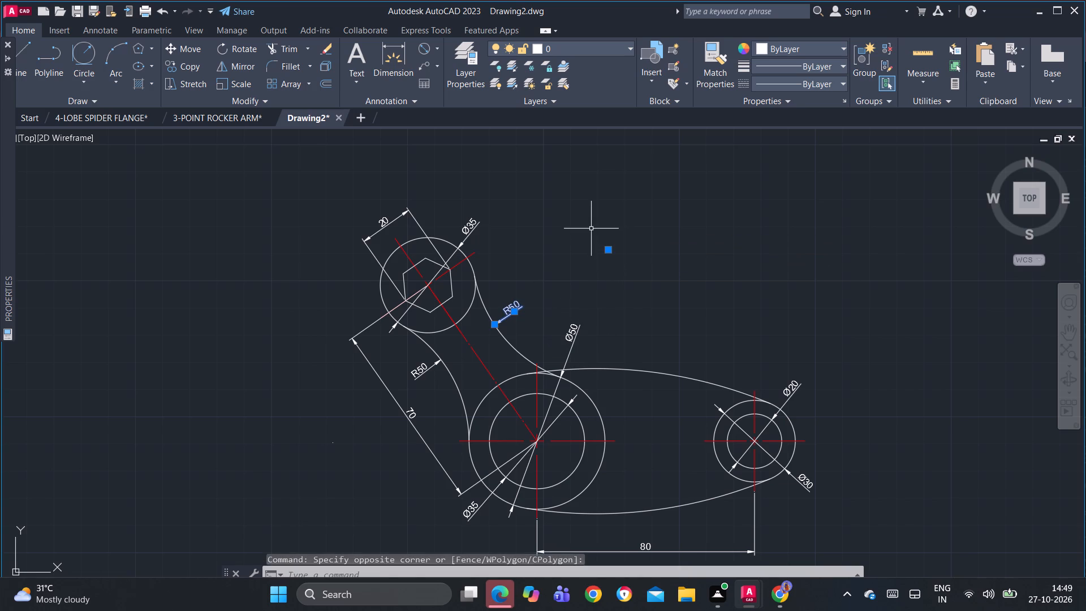
key(Escape)
key(Escape)
middle_drag(495, 274, 531, 278)
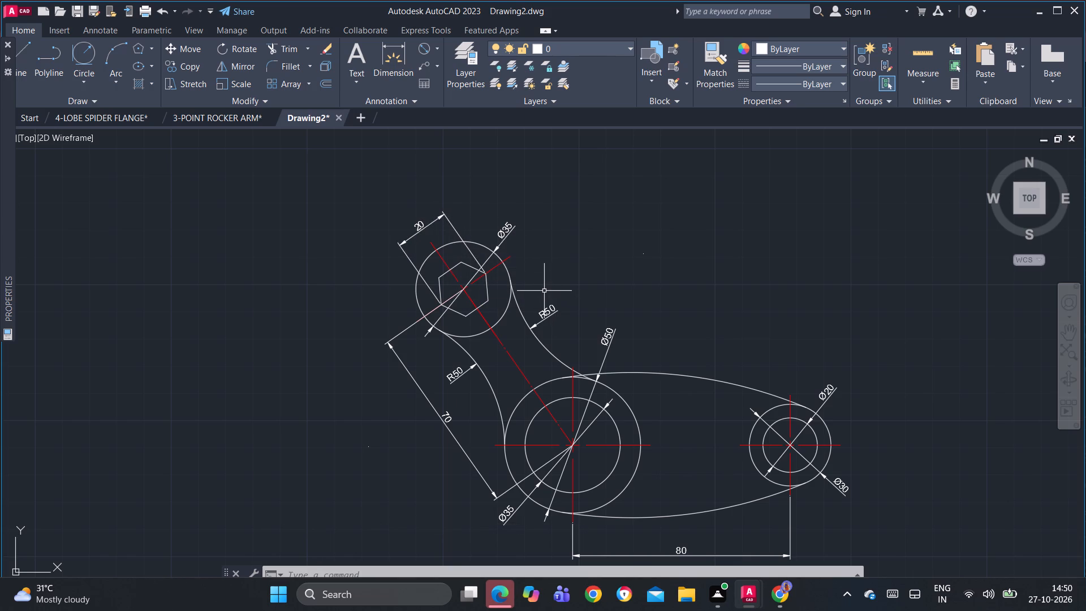
middle_drag(585, 311, 550, 283)
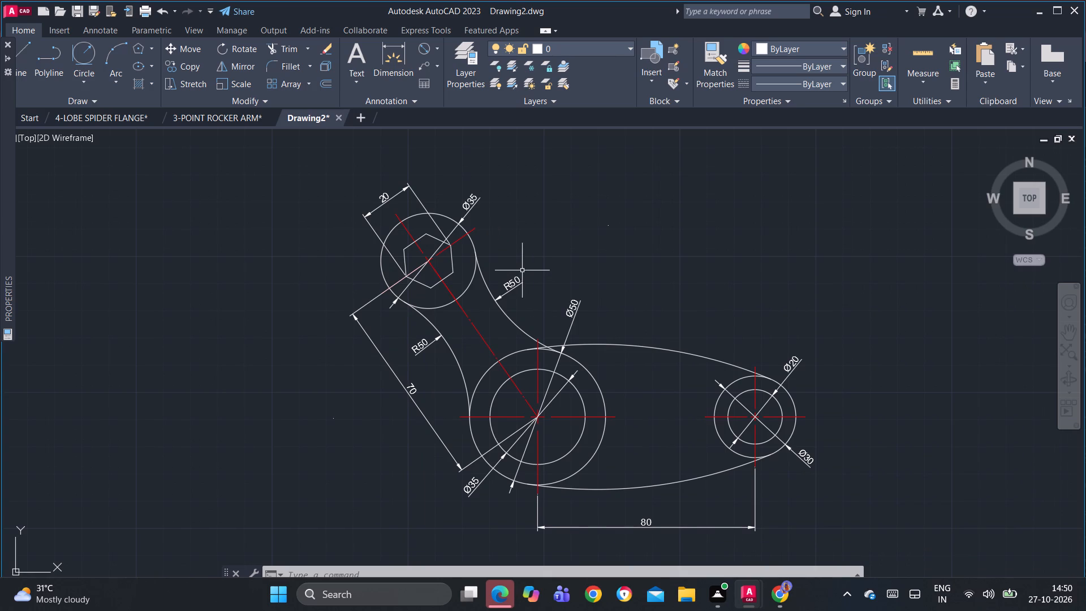
middle_drag(522, 270, 542, 312)
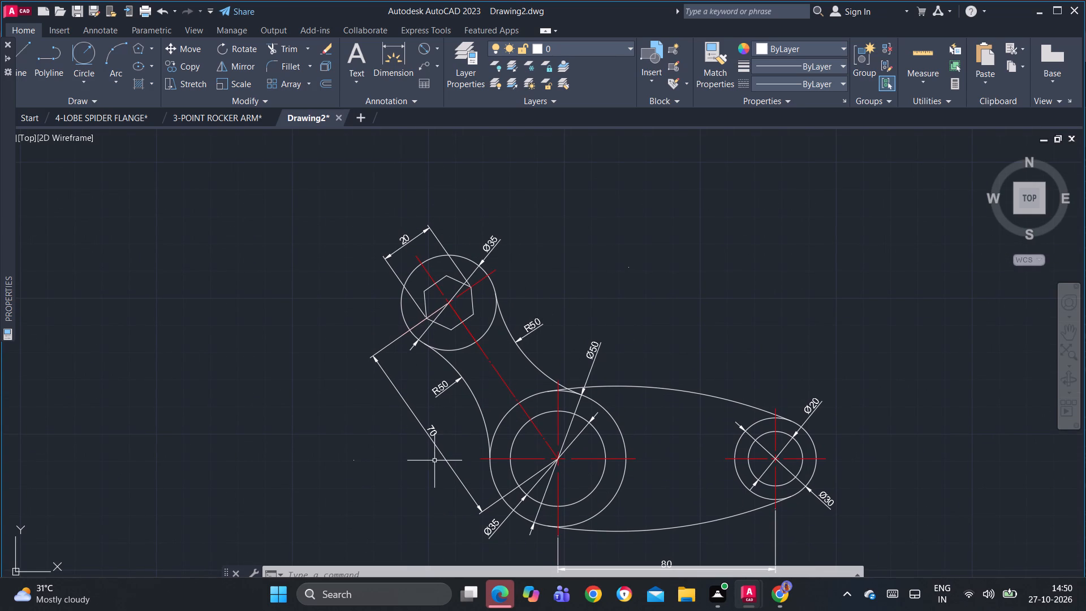
Move the 70 mm centre-distance dimension between the hexagon boss and the central hub slightly closer to the arm.
click(439, 451)
scroll(416, 431, up, 2)
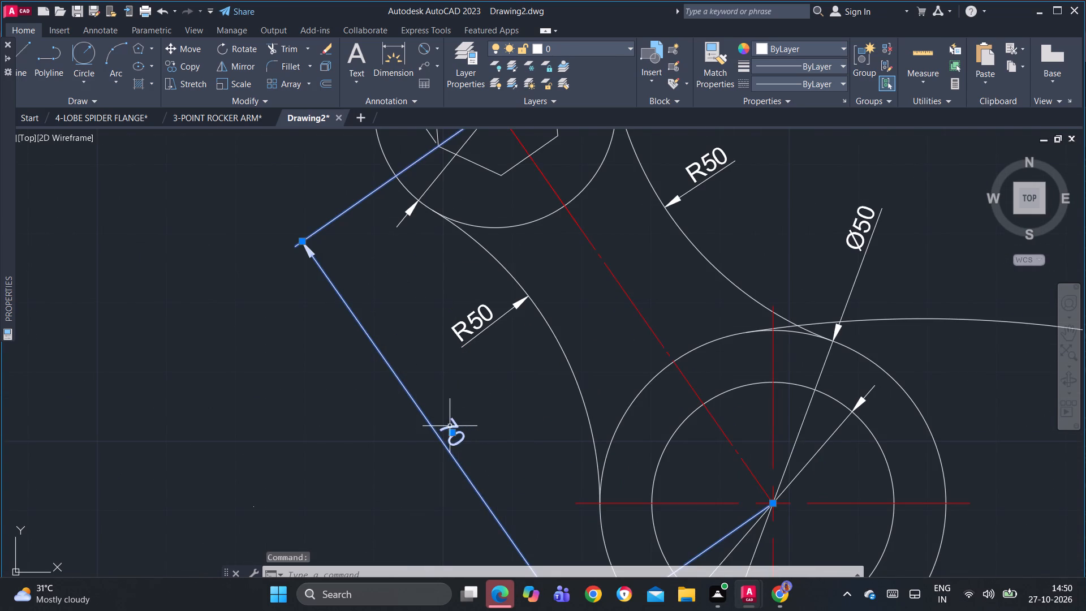
click(452, 430)
click(468, 423)
scroll(479, 411, down, 2)
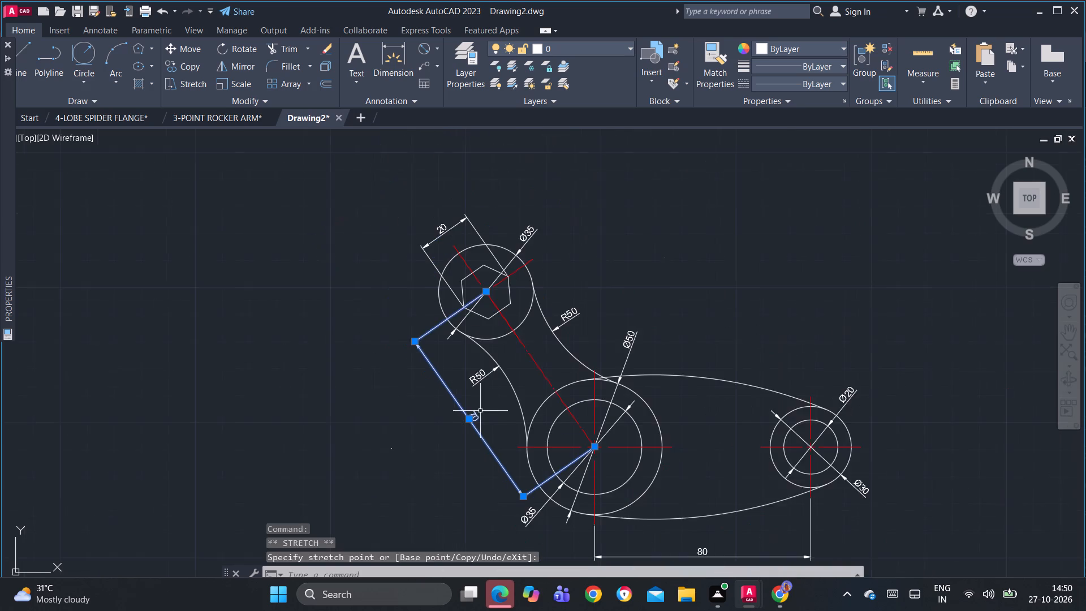
middle_drag(480, 409, 423, 364)
key(Escape)
Start saving the new rocker arm drawing as a DWG file and clear the default file name.
middle_drag(441, 363, 479, 360)
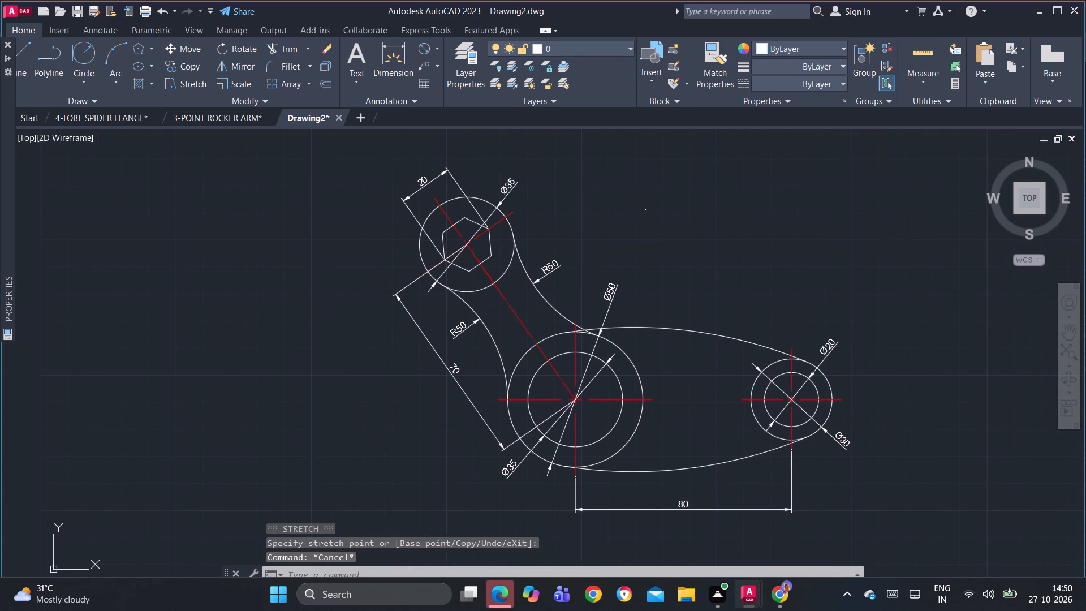
scroll(476, 359, down, 1)
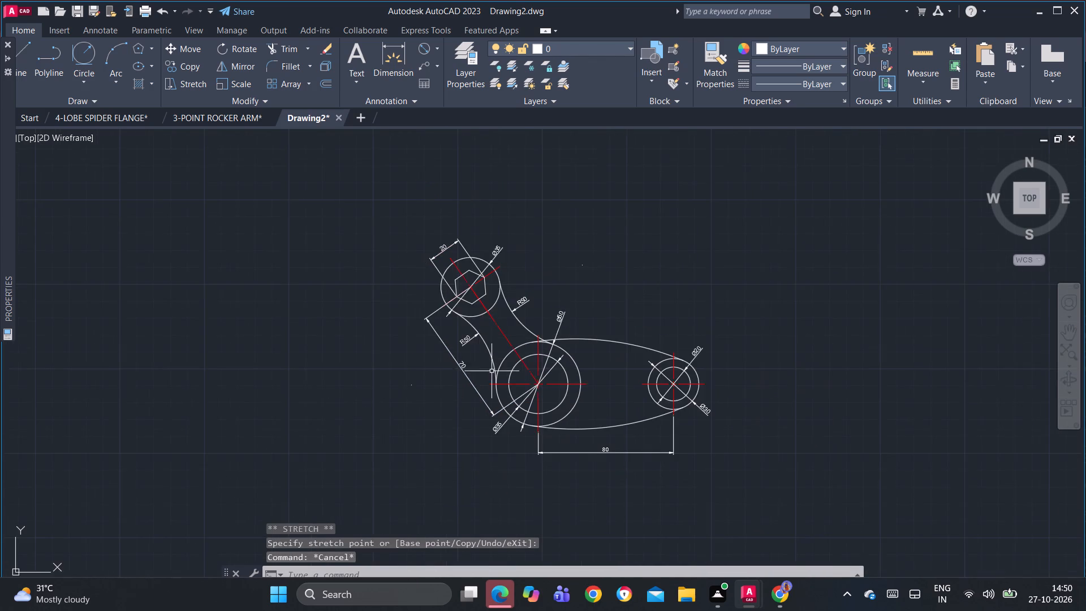
middle_drag(492, 371, 437, 311)
middle_drag(479, 368, 532, 425)
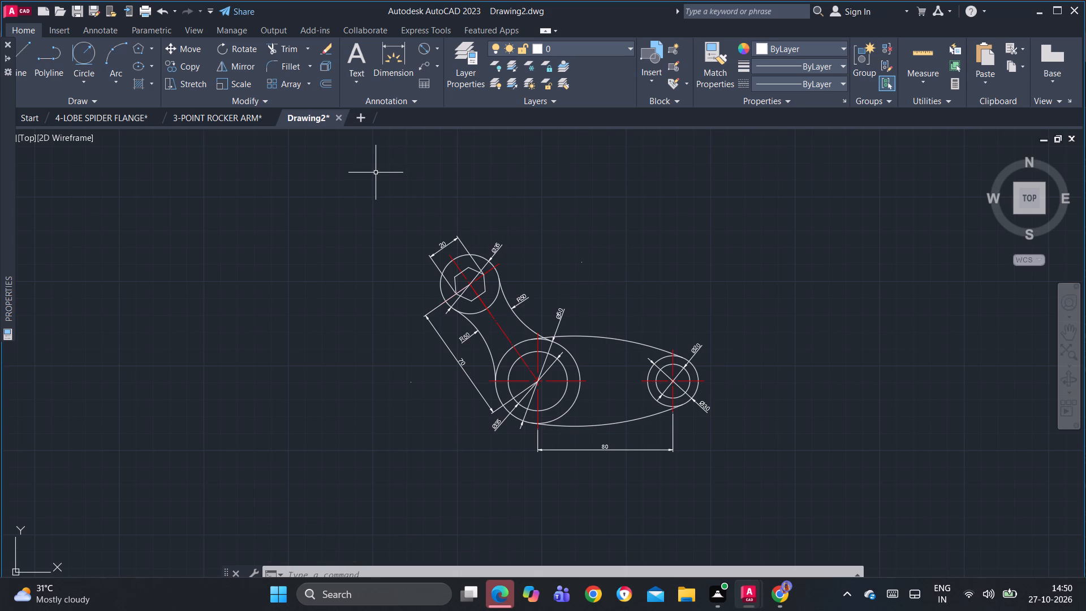
key(ctrl+s)
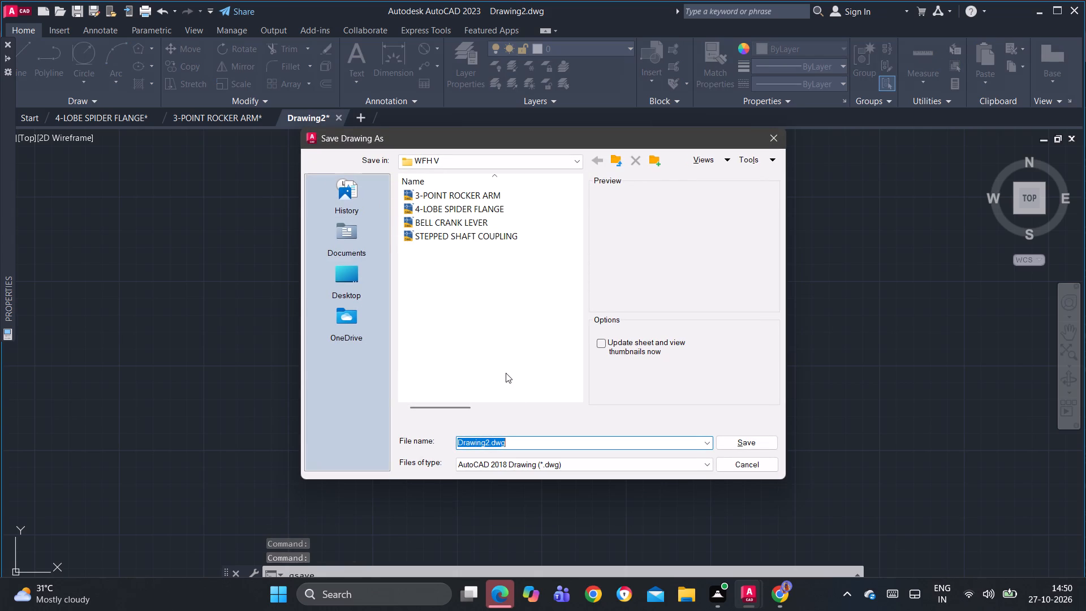
key(BackSpace)
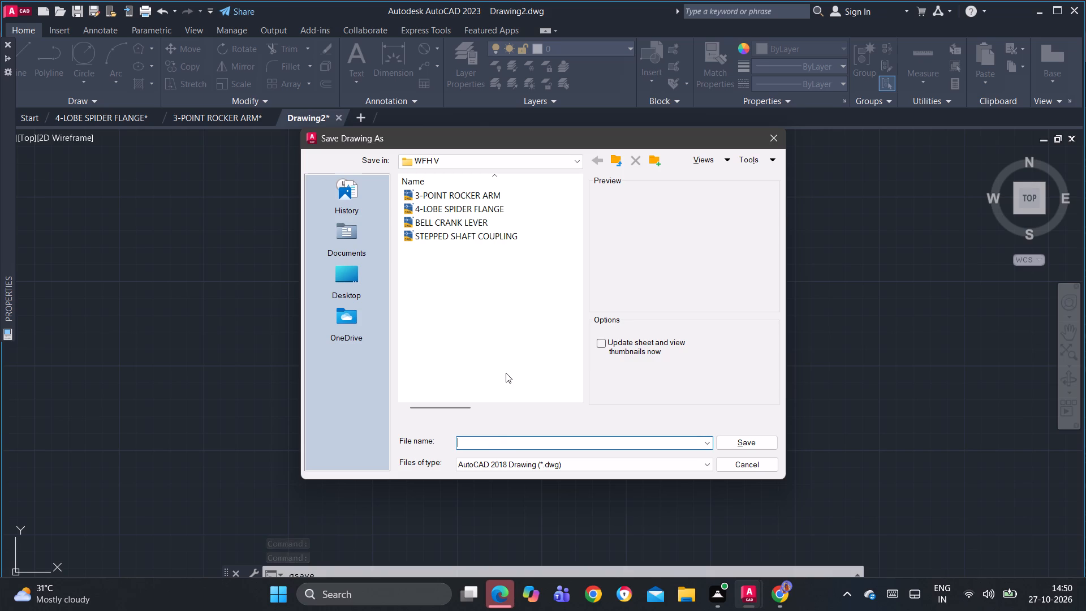
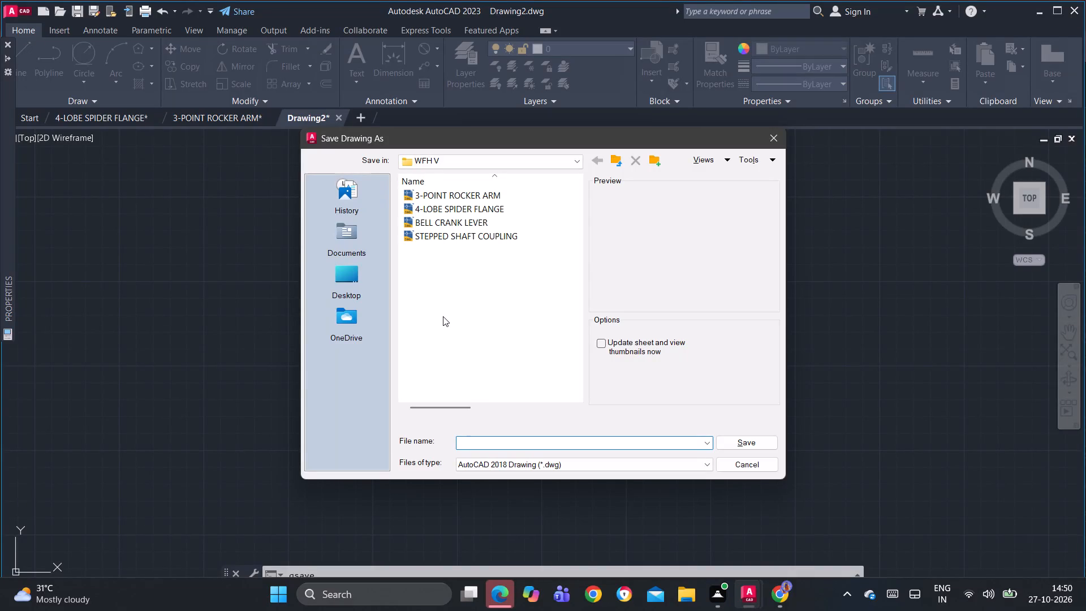
Name the new drawing TRIPPLE EYE LEVER and save it in the WFH V folder.
text(TRIPPLE EYE)
key(space)
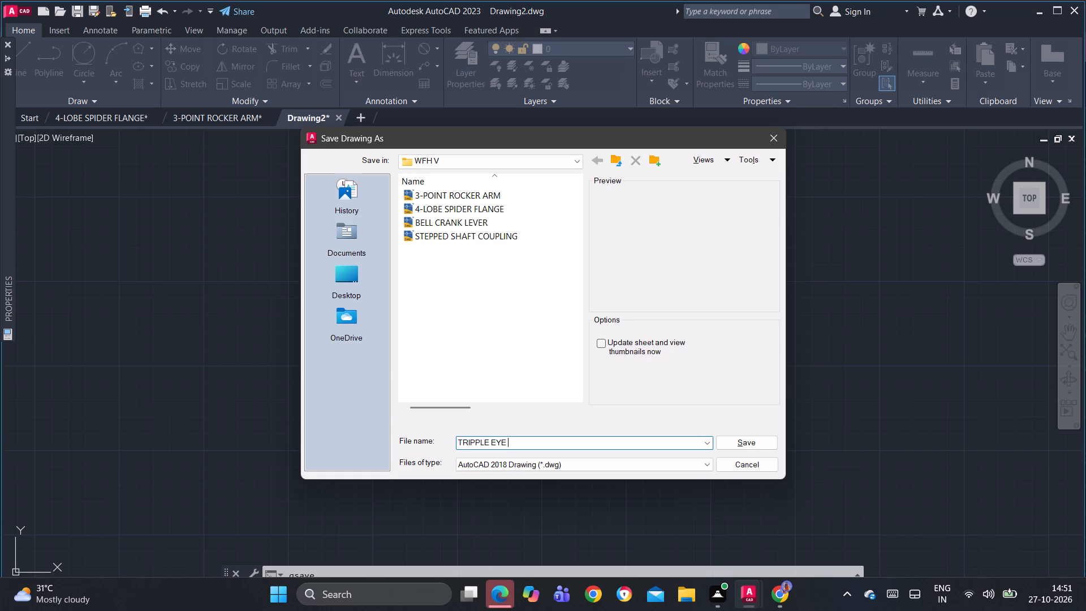
text(LEVER)
click(743, 442)
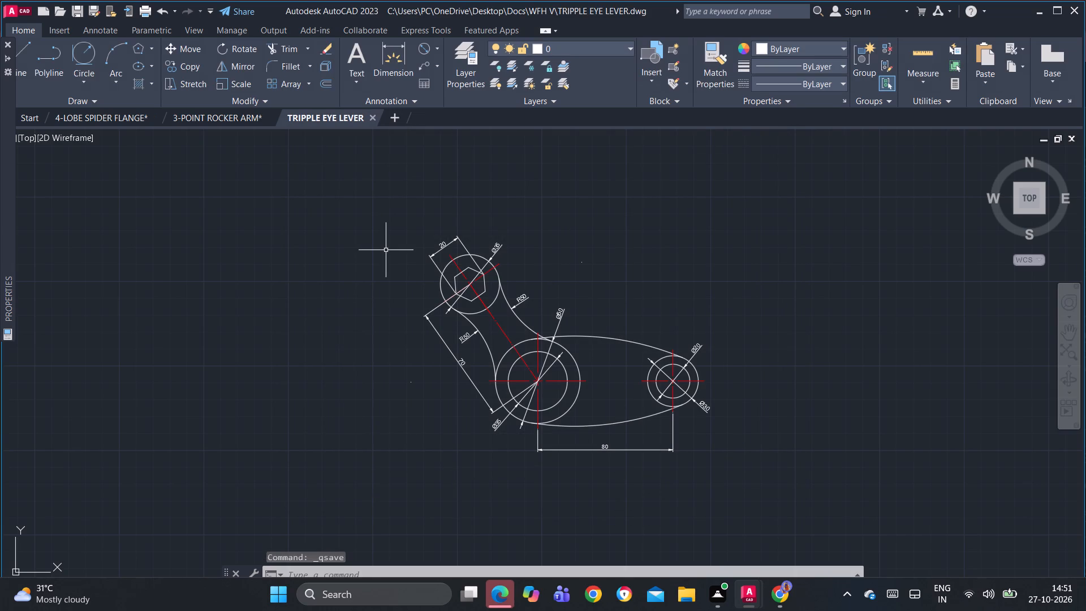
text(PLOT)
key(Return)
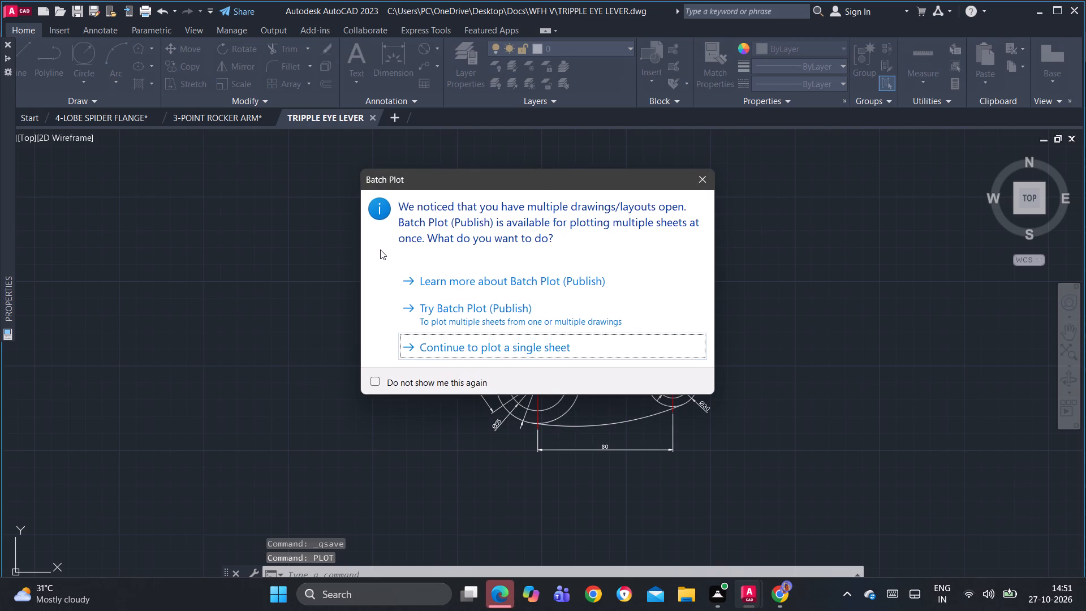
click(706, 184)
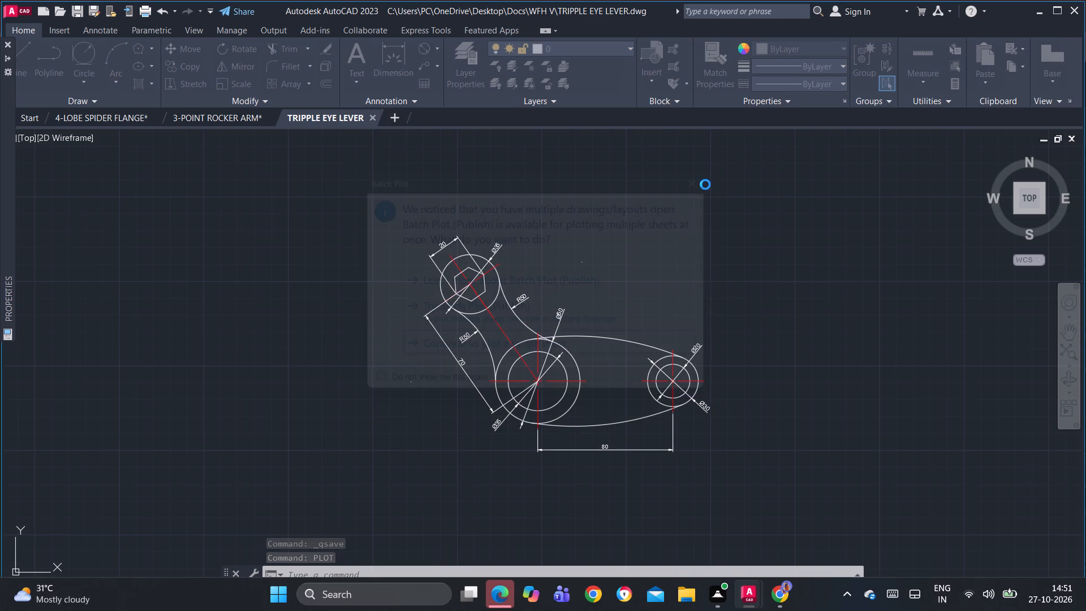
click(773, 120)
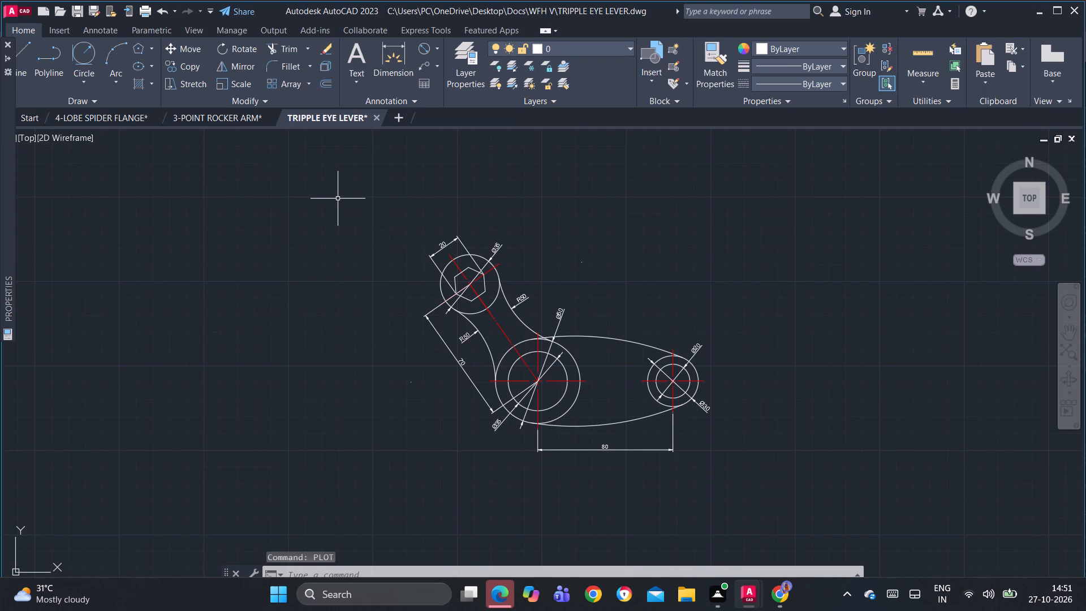
Save the TRIPPLE EYE LEVER drawing.
key(ctrl+s)
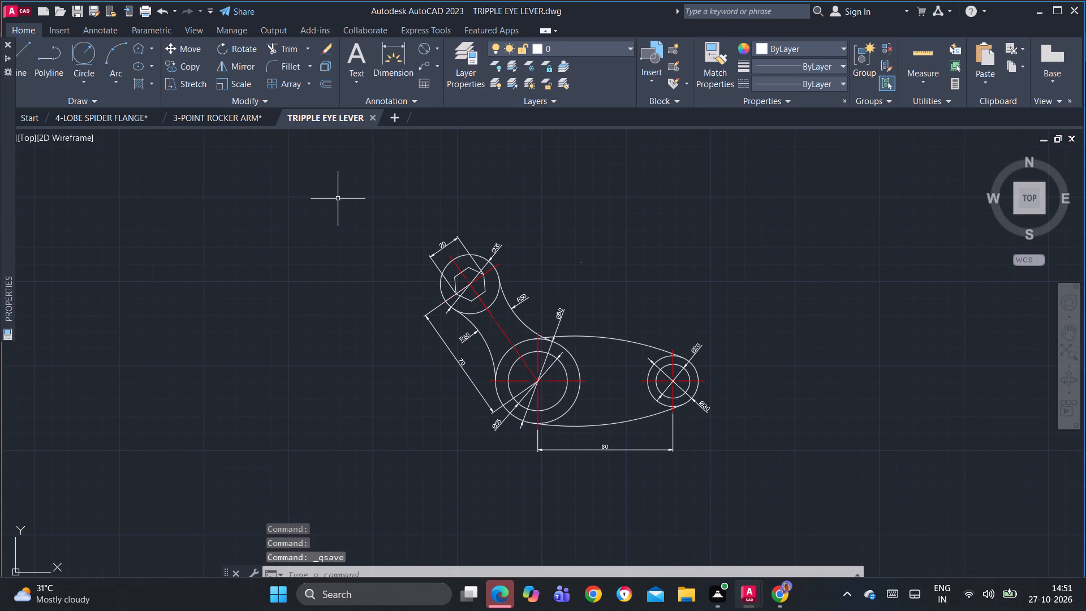
key(ctrl+s)
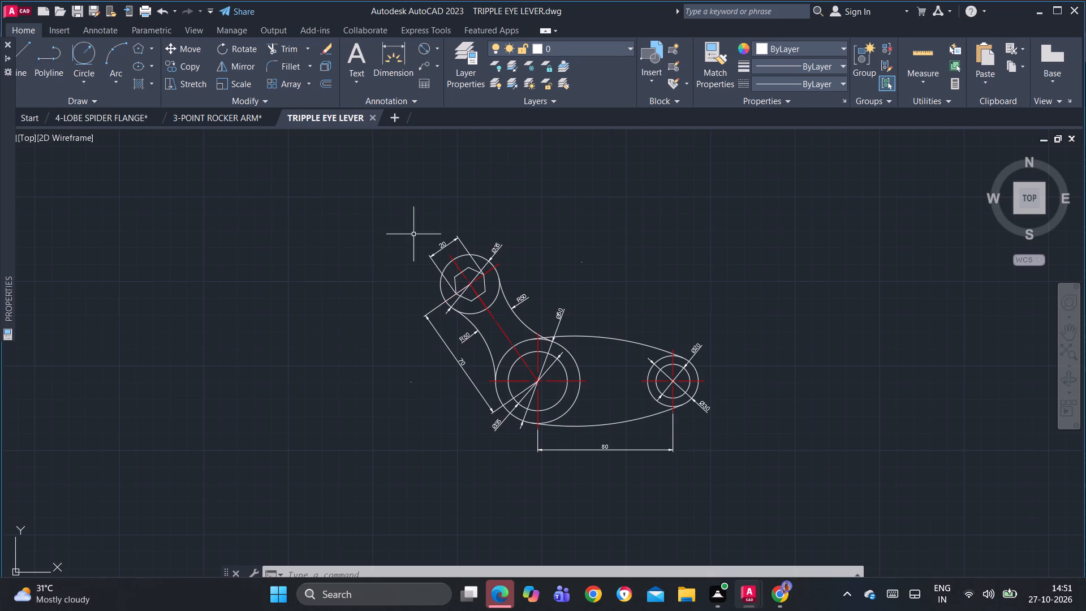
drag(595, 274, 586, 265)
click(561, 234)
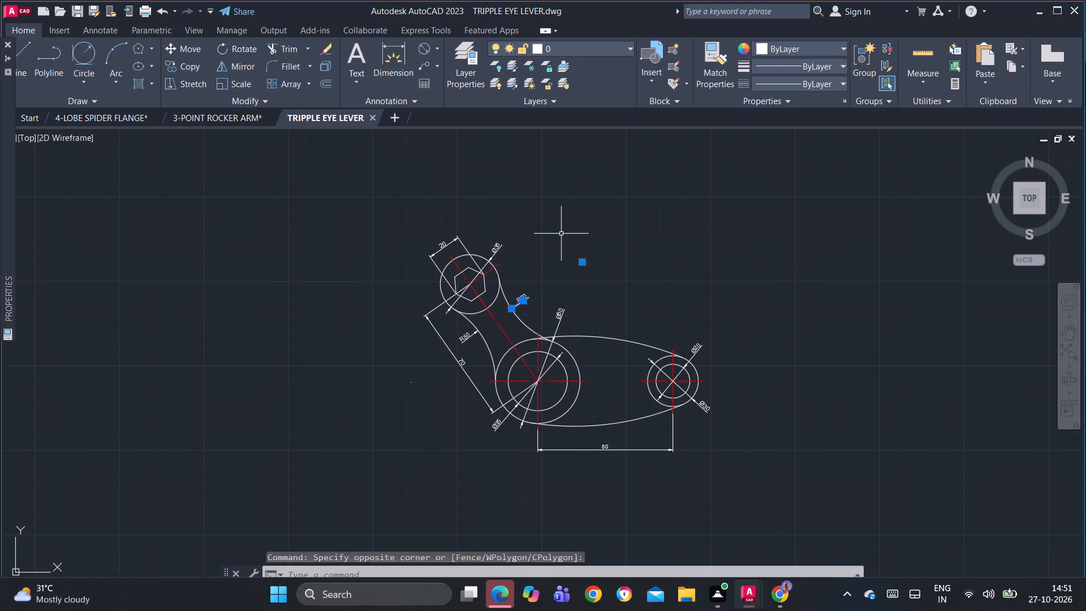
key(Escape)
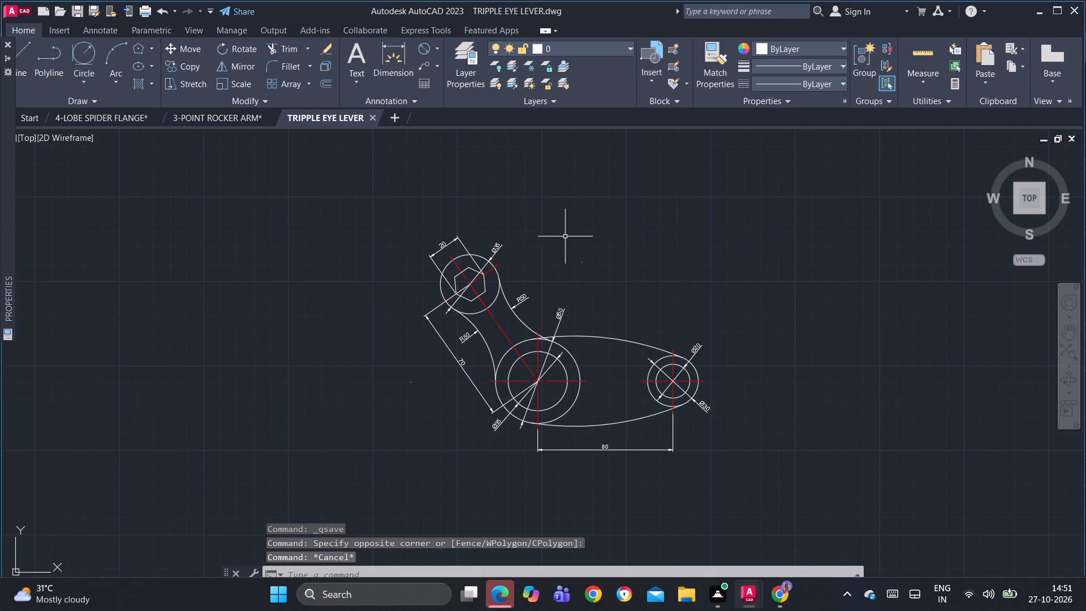
Save the lever drawing again.
scroll(482, 349, up, 1)
scroll(483, 347, down, 1)
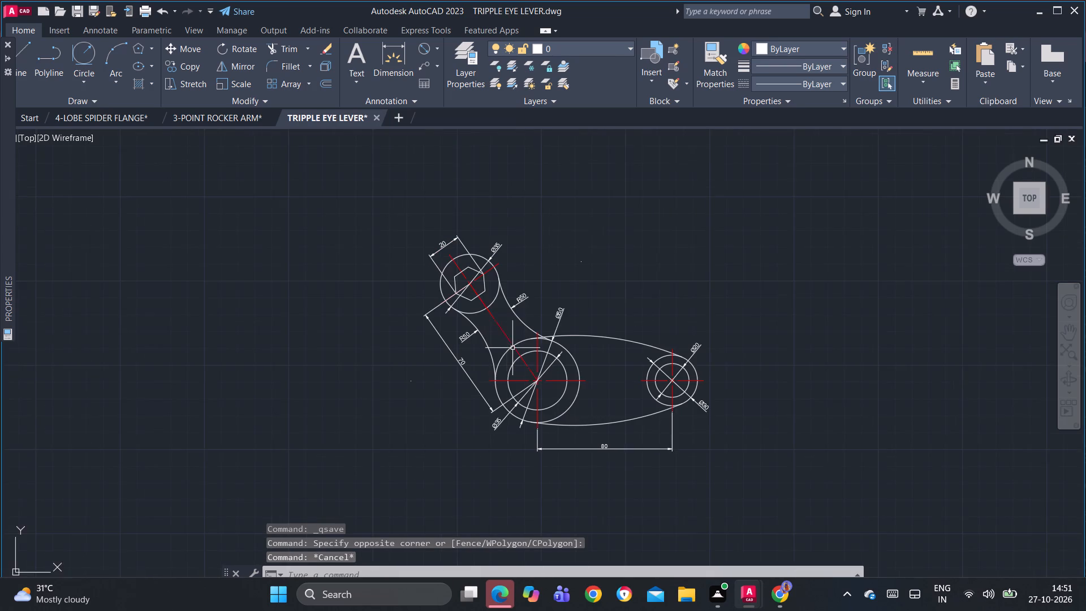
middle_drag(515, 349, 445, 354)
middle_drag(522, 333, 528, 320)
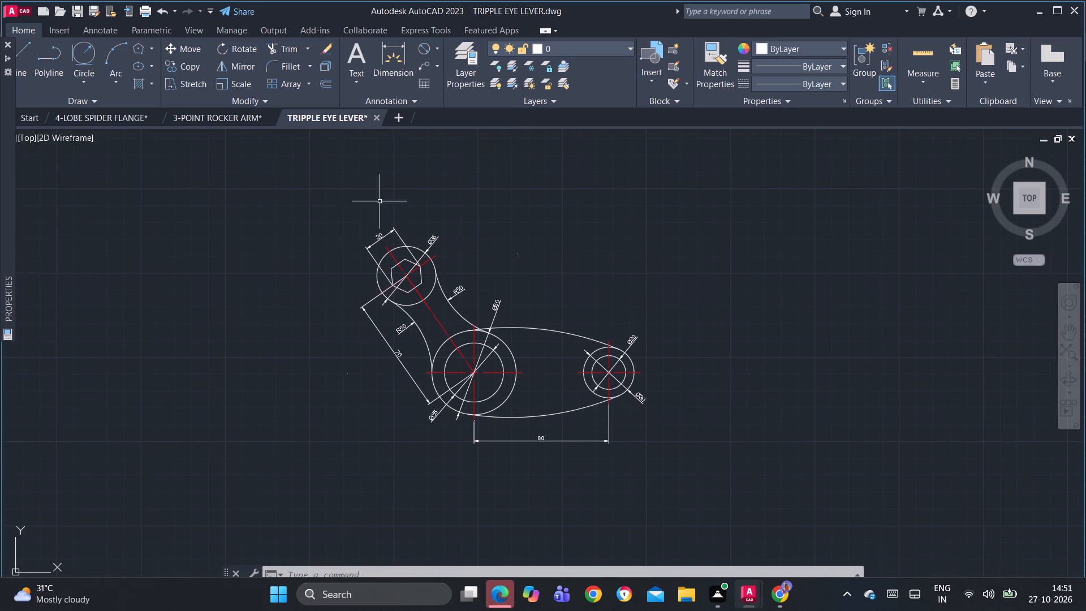
middle_drag(455, 216, 373, 216)
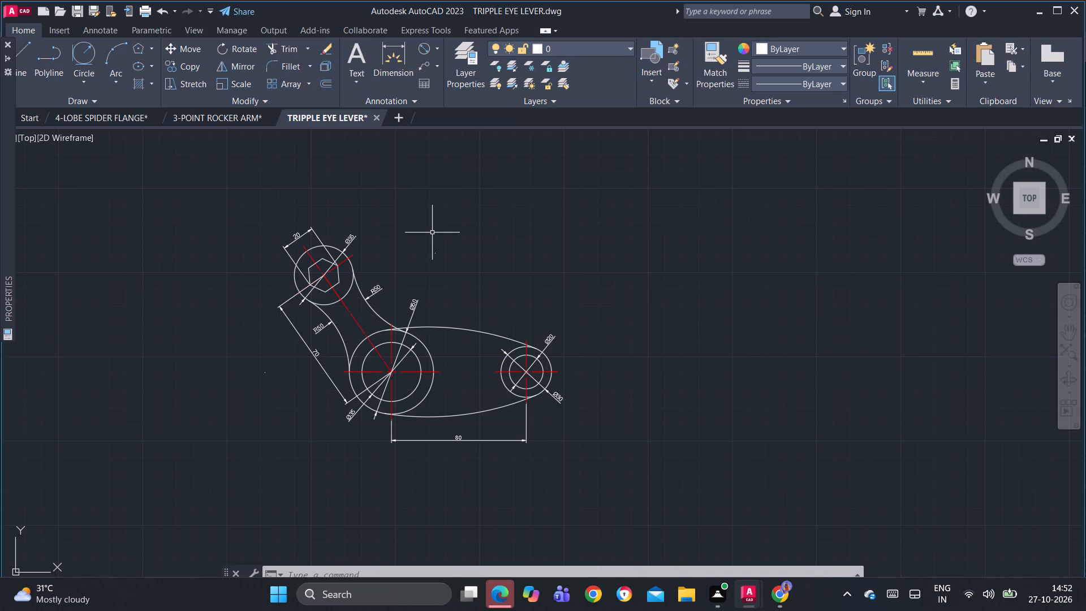
key(ctrl+s)
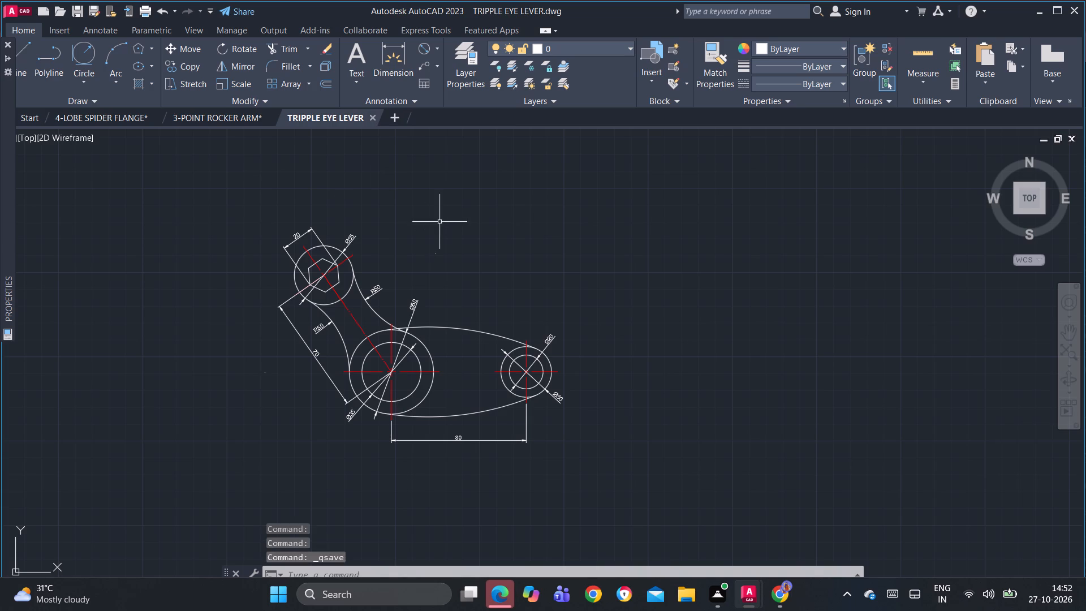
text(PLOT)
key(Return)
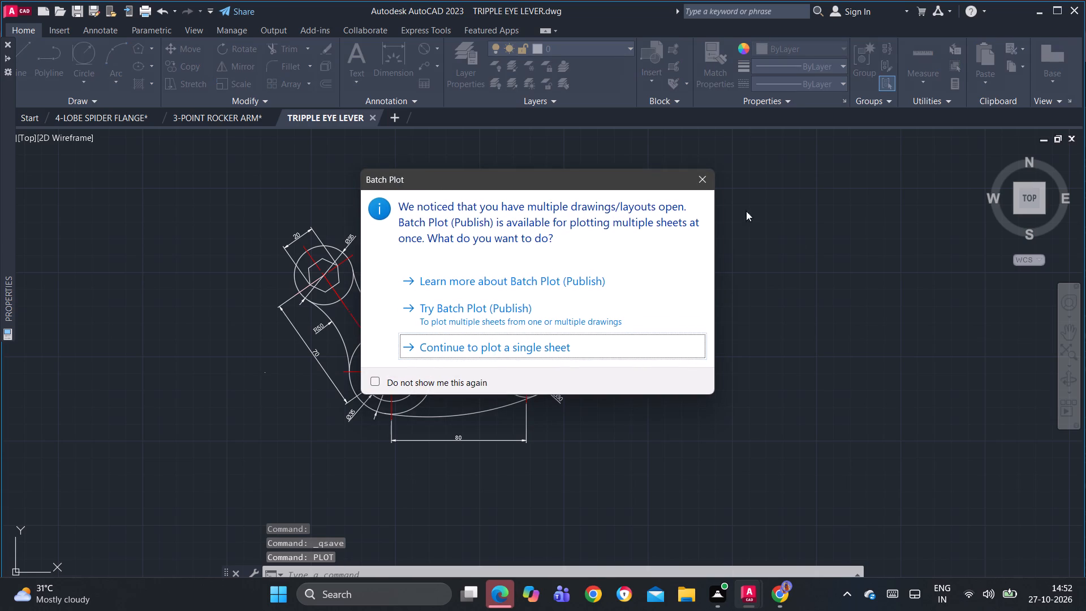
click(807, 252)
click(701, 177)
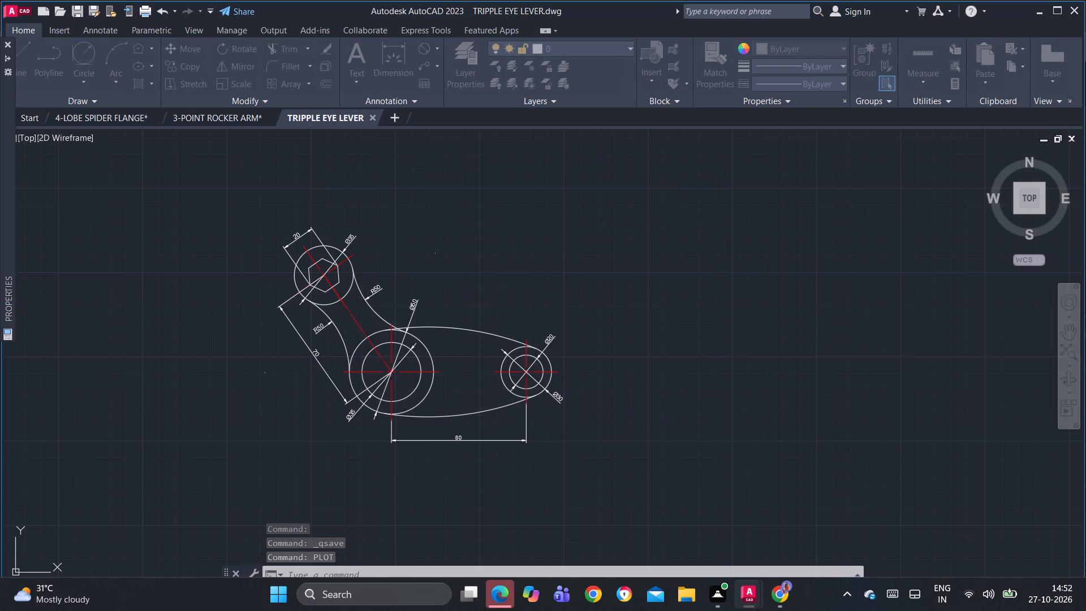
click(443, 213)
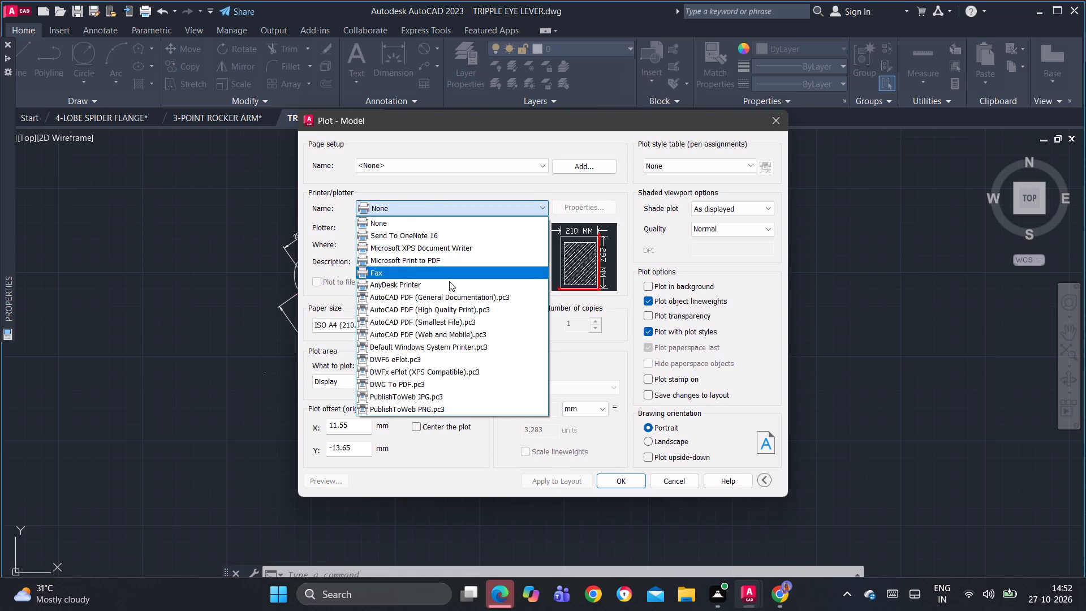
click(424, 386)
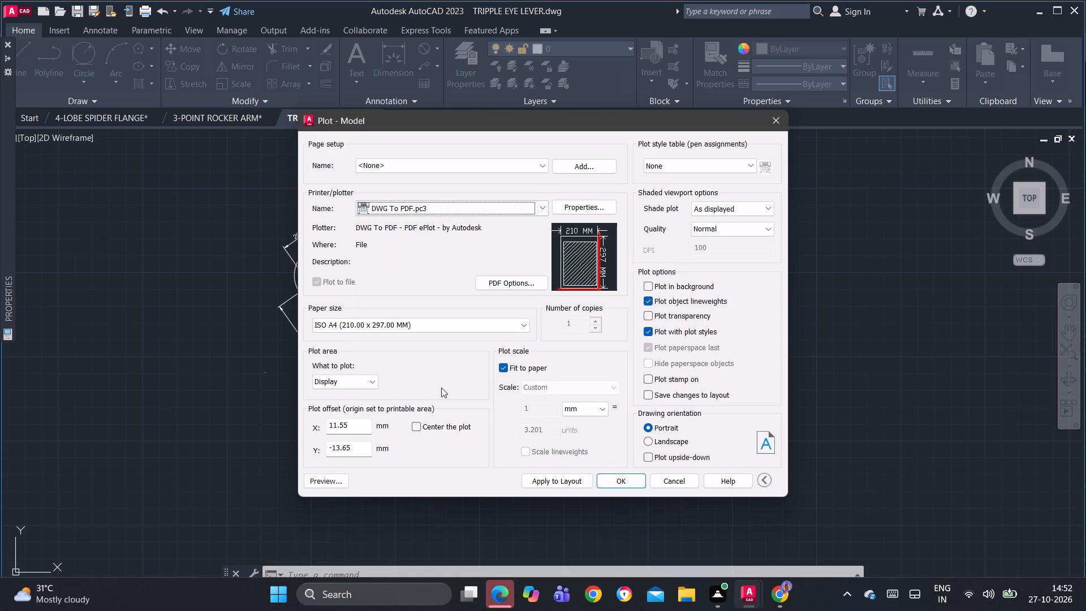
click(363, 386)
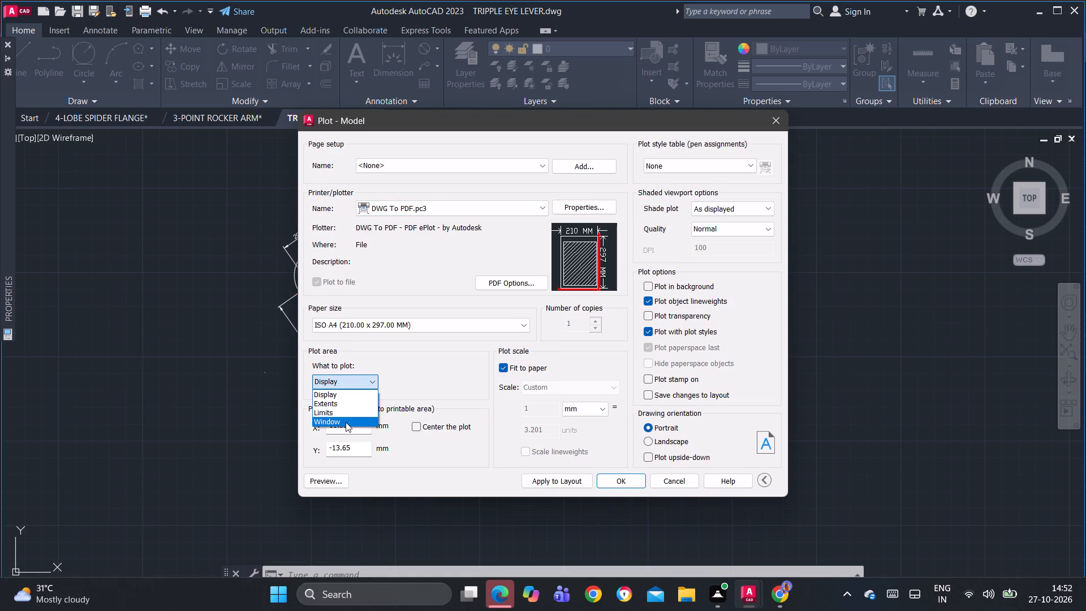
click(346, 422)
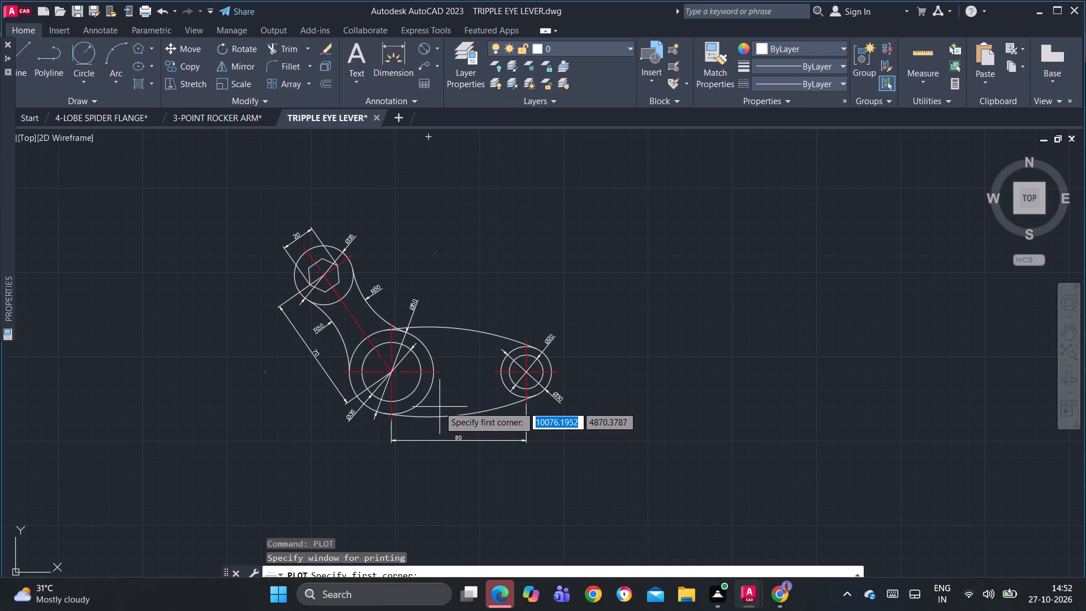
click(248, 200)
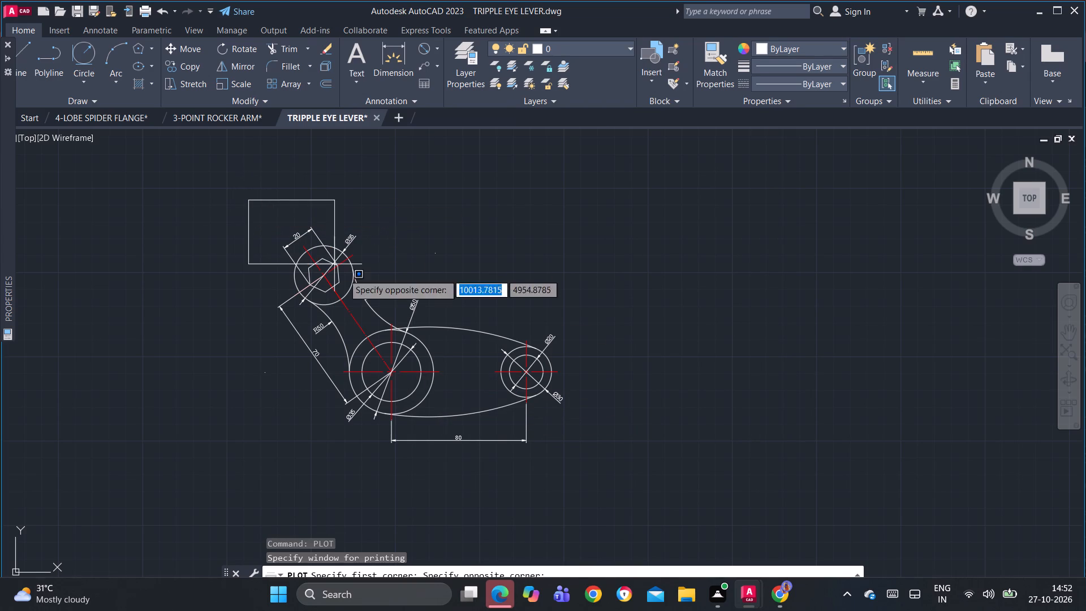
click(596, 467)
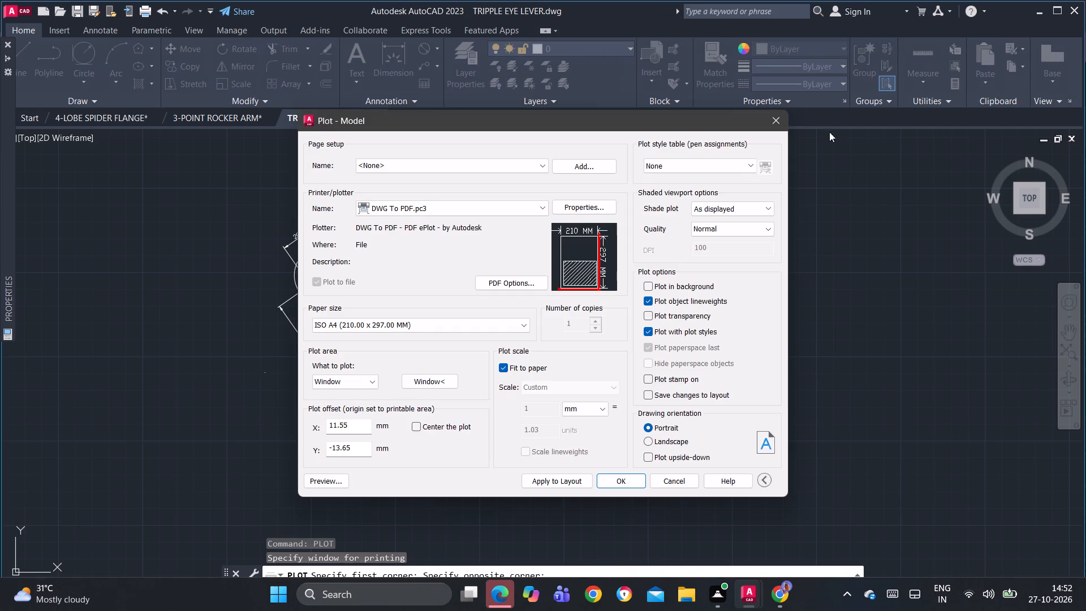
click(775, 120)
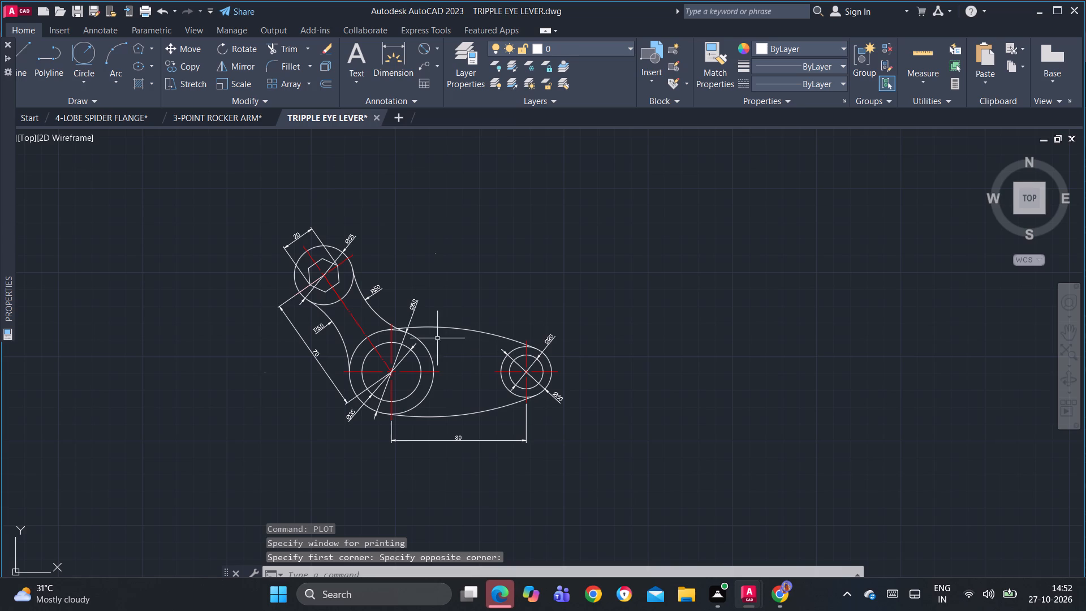
Add radius dimensions to the long upper and lower arcs joining the central hub and the small end boss, placed inside the arm.
click(436, 52)
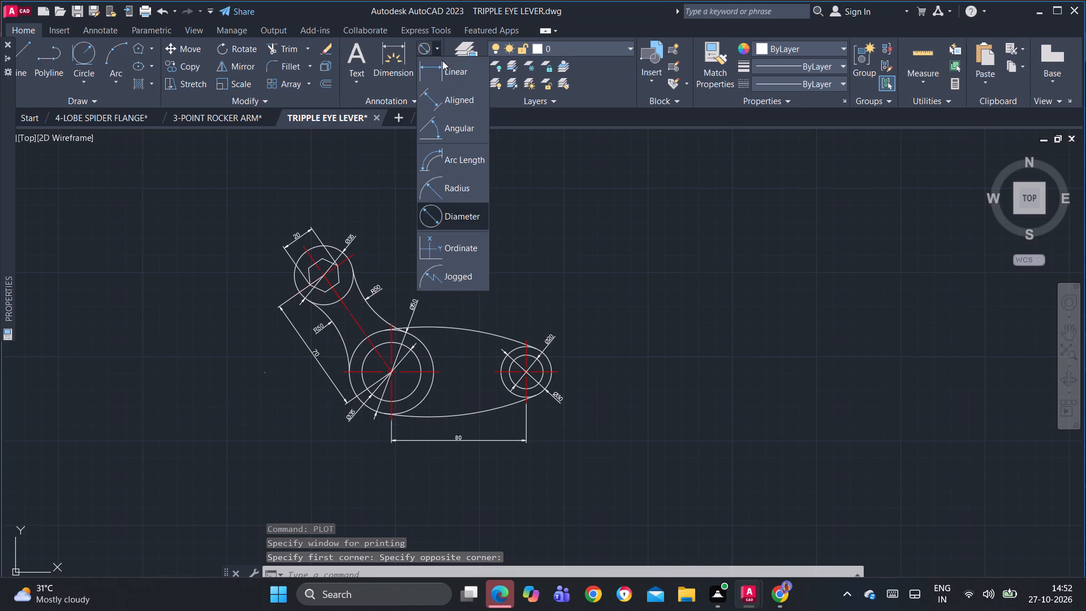
click(464, 191)
scroll(460, 333, up, 2)
click(467, 326)
click(456, 339)
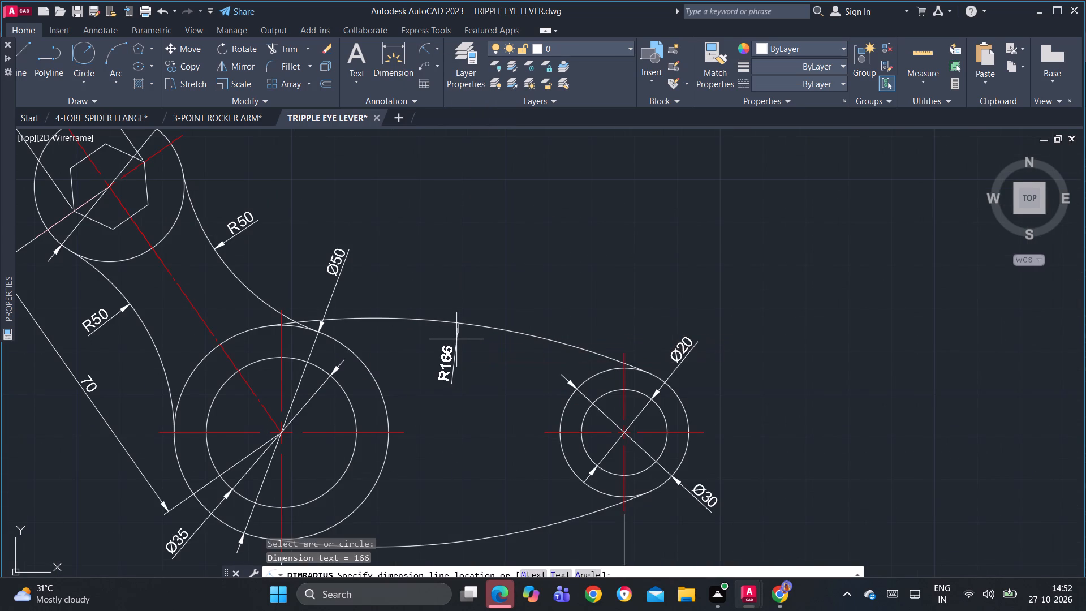
middle_drag(486, 316, 489, 223)
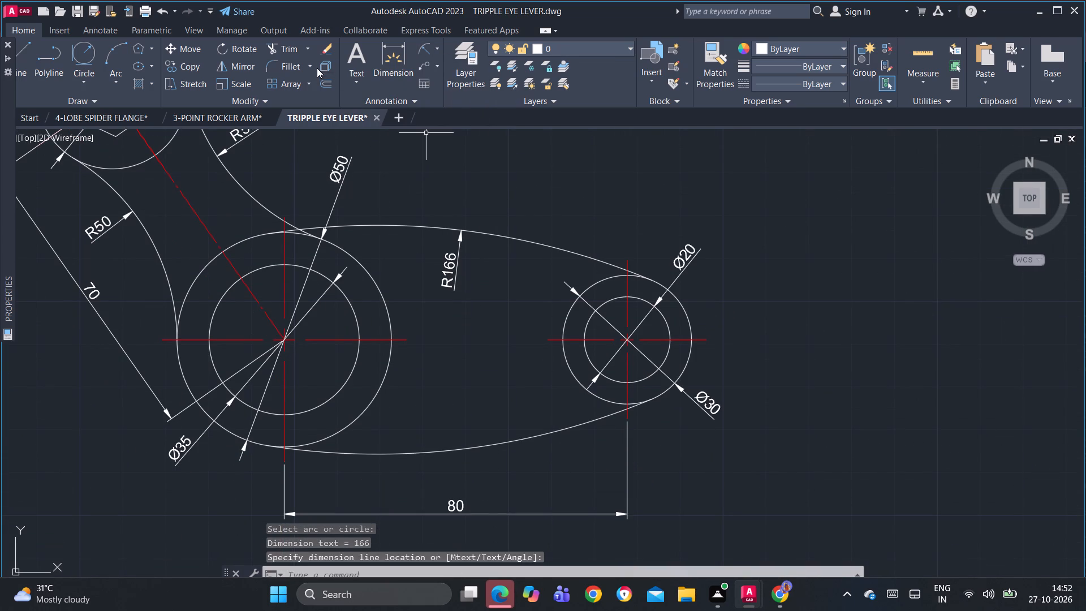
click(425, 47)
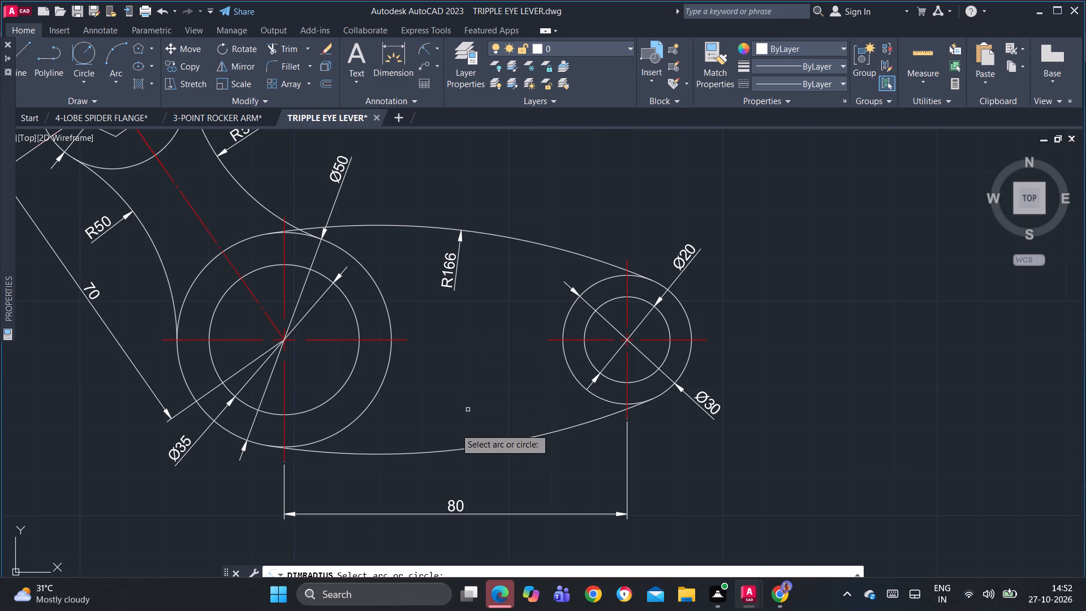
click(443, 450)
click(445, 428)
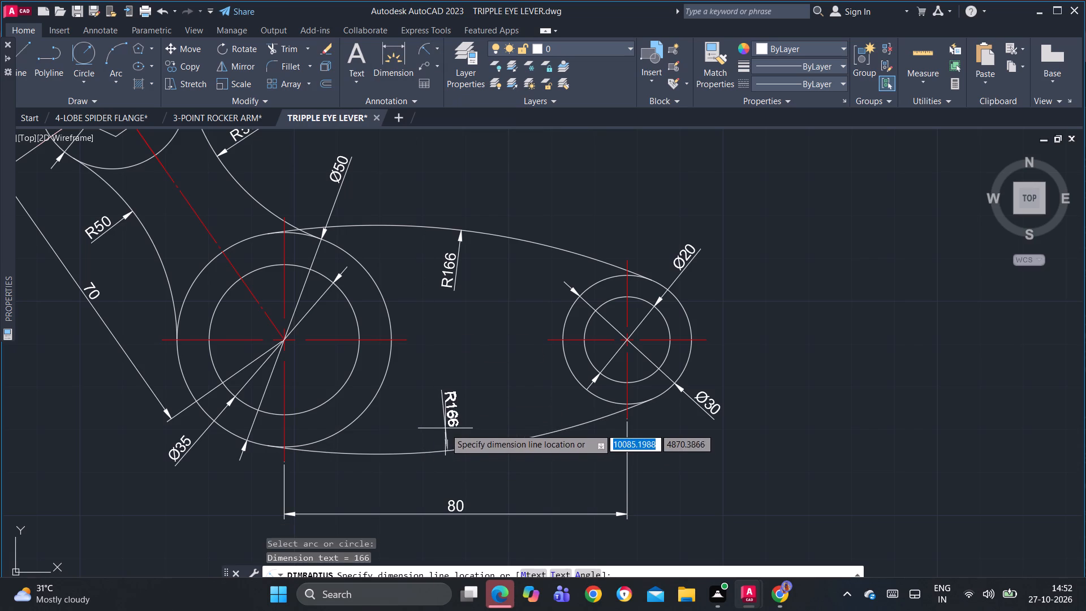
Save the lever drawing with its newly added arc radius dimensions.
scroll(490, 388, down, 2)
middle_drag(500, 385, 571, 432)
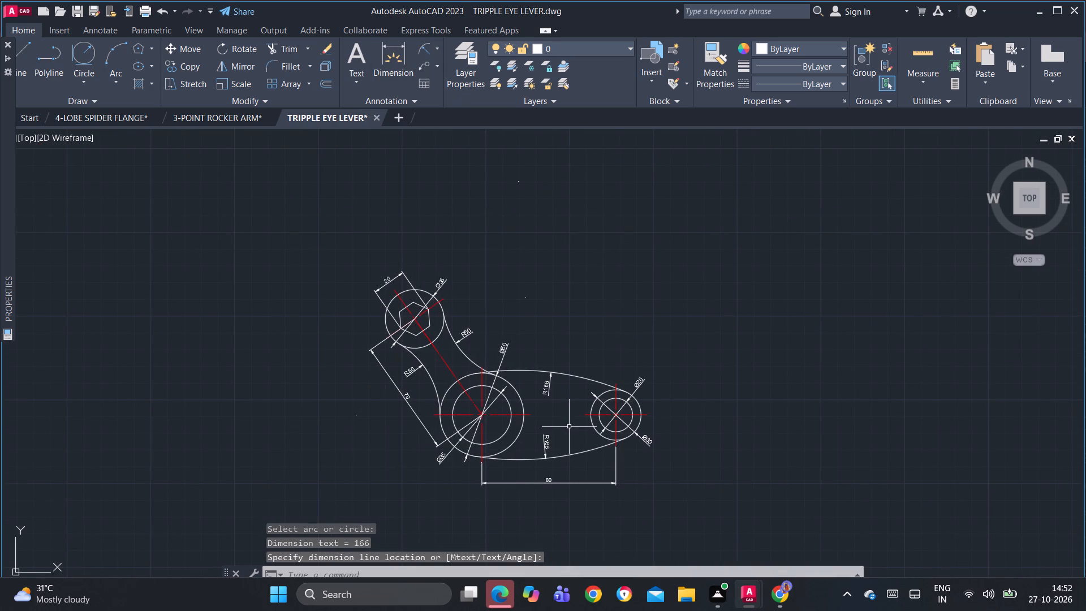
middle_drag(726, 424, 641, 407)
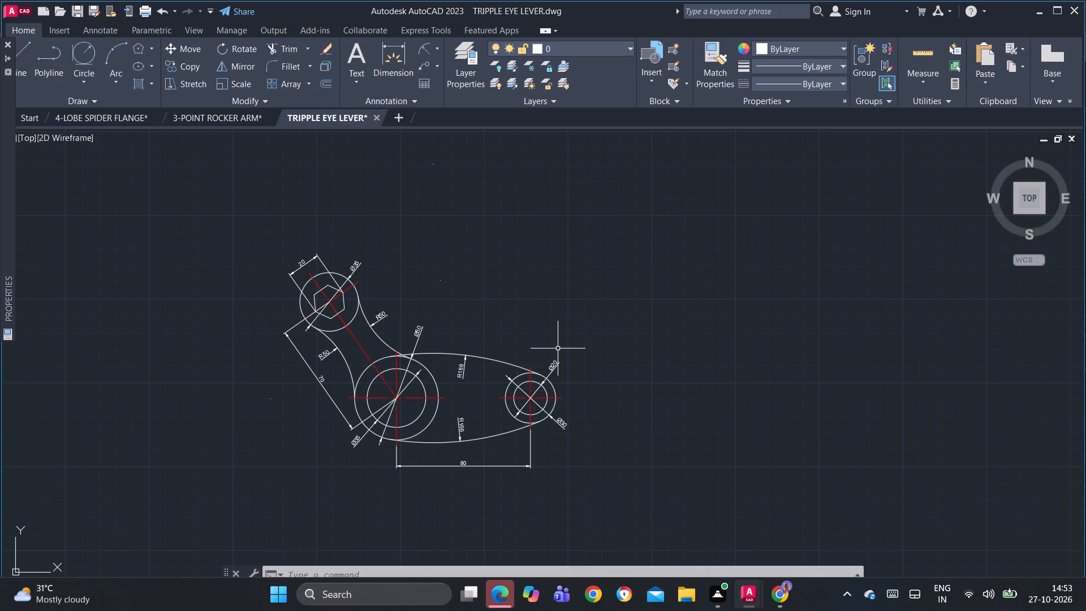
key(ctrl+s)
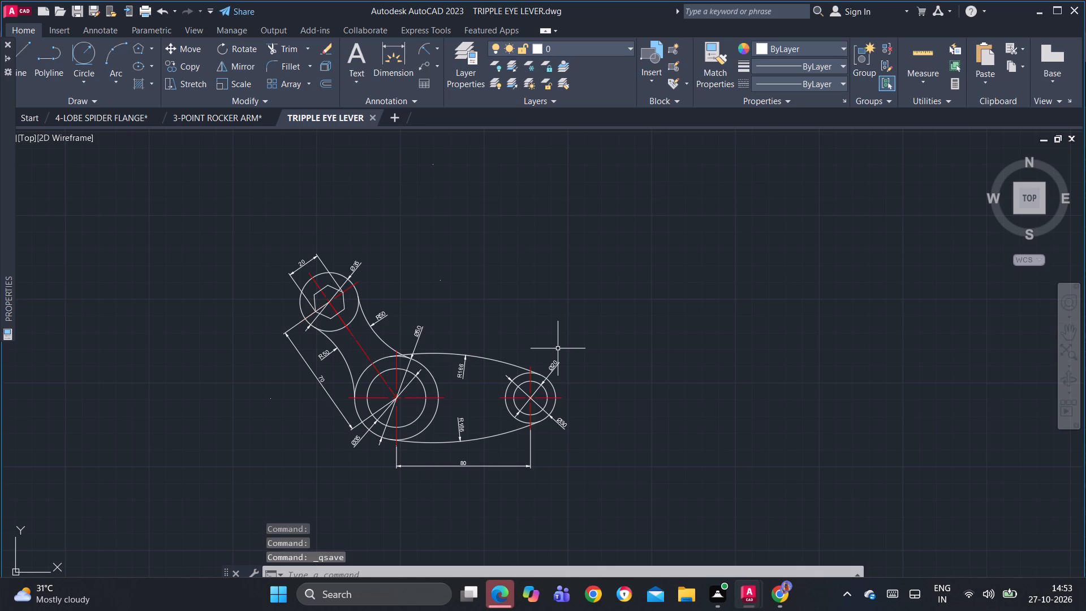
middle_drag(468, 279, 510, 236)
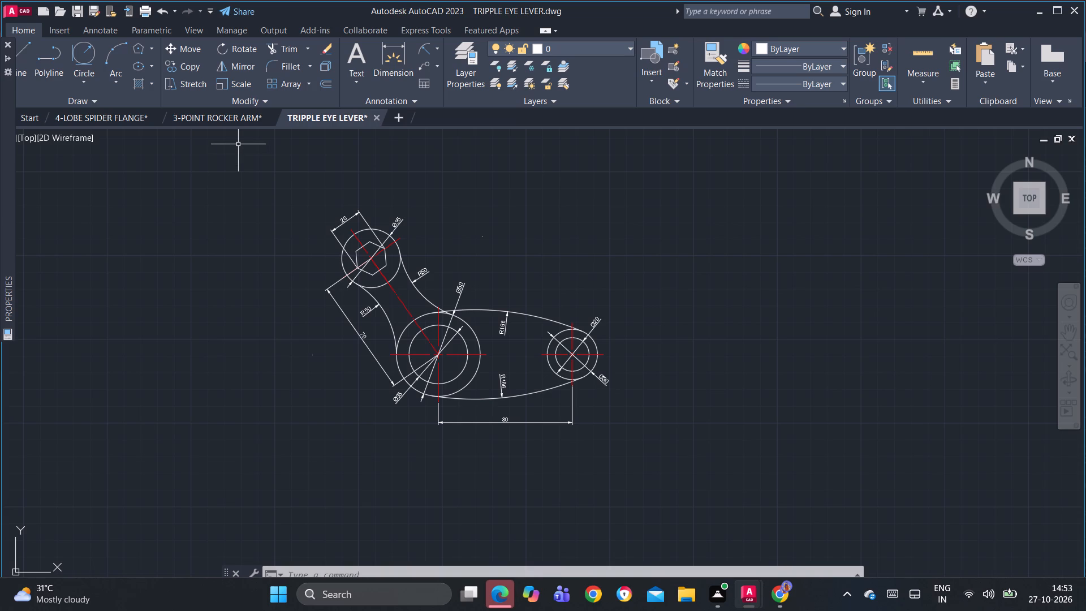
key(ctrl+s)
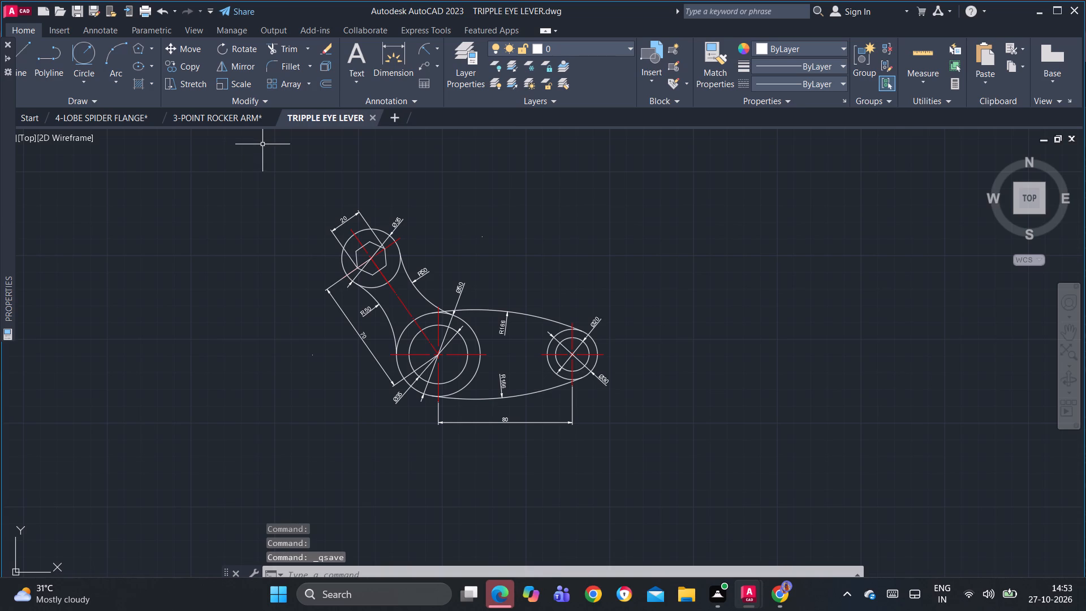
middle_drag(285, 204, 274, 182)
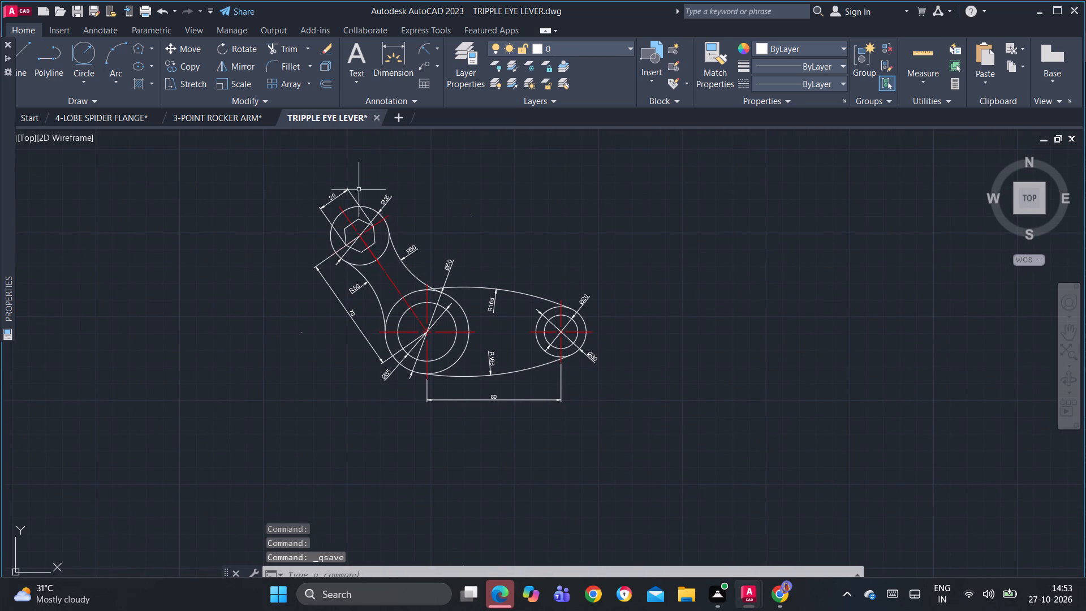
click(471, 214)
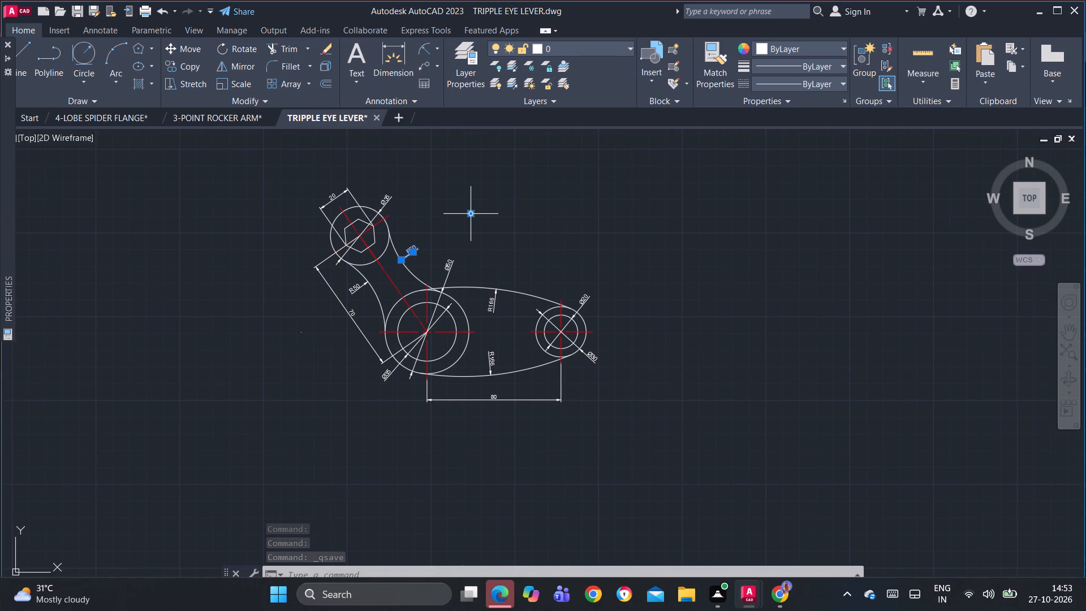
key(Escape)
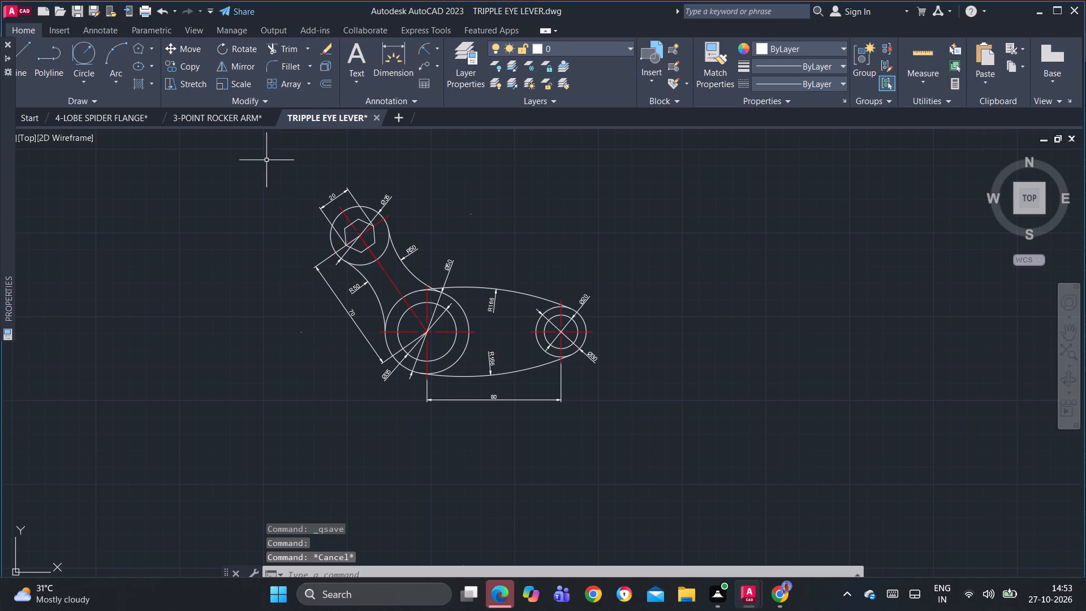
Start a single-sheet plot of the lever drawing with DWG To PDF.pc3 as the plotter.
middle_drag(519, 220, 518, 320)
middle_drag(532, 311, 532, 311)
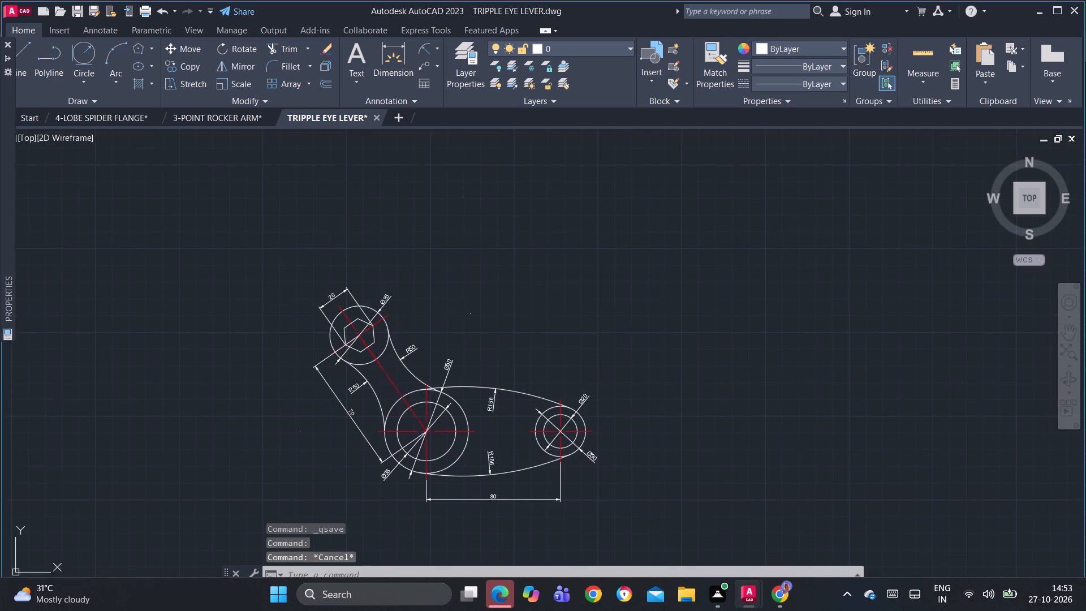
middle_drag(532, 311, 574, 281)
text(PLO)
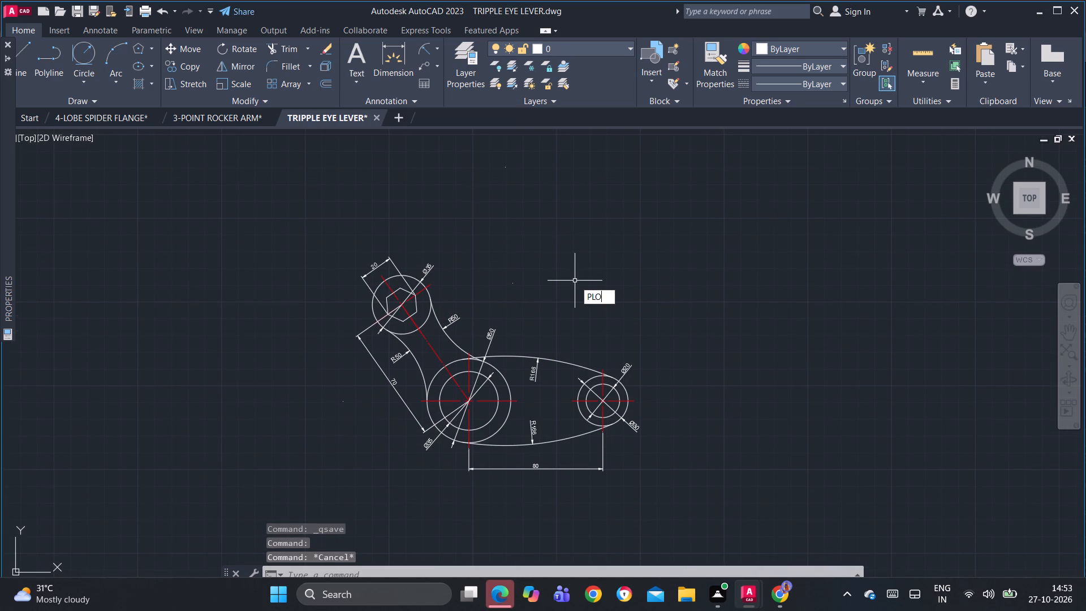
key(t)
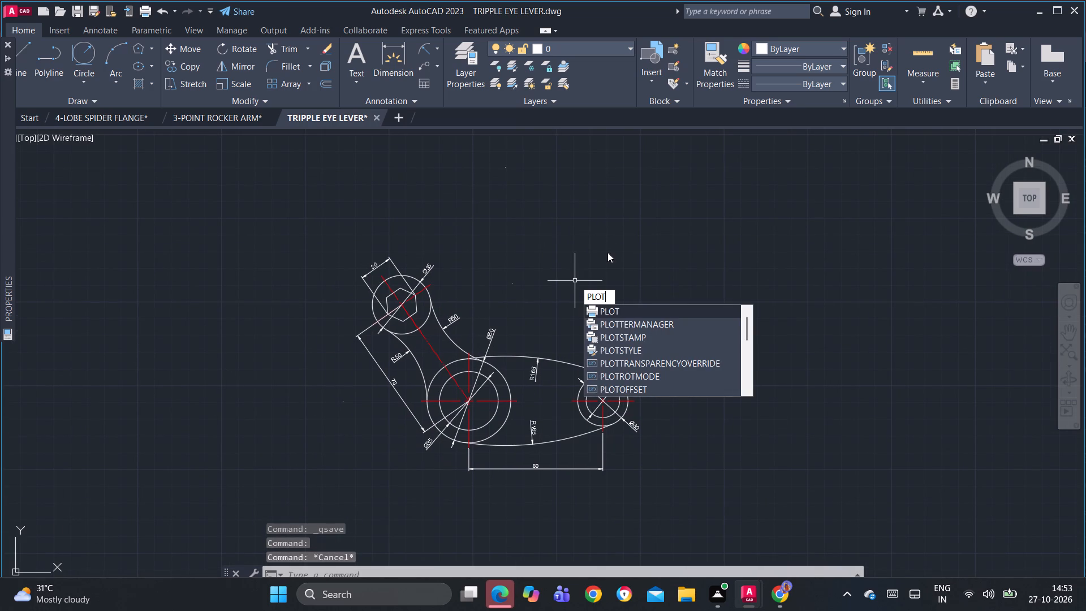
key(space)
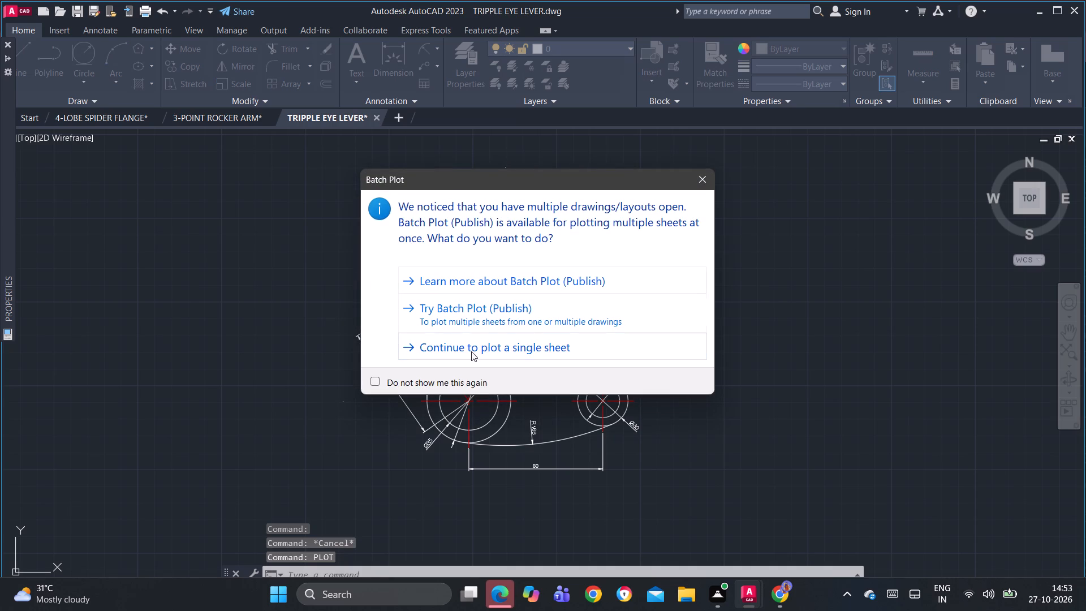
click(470, 351)
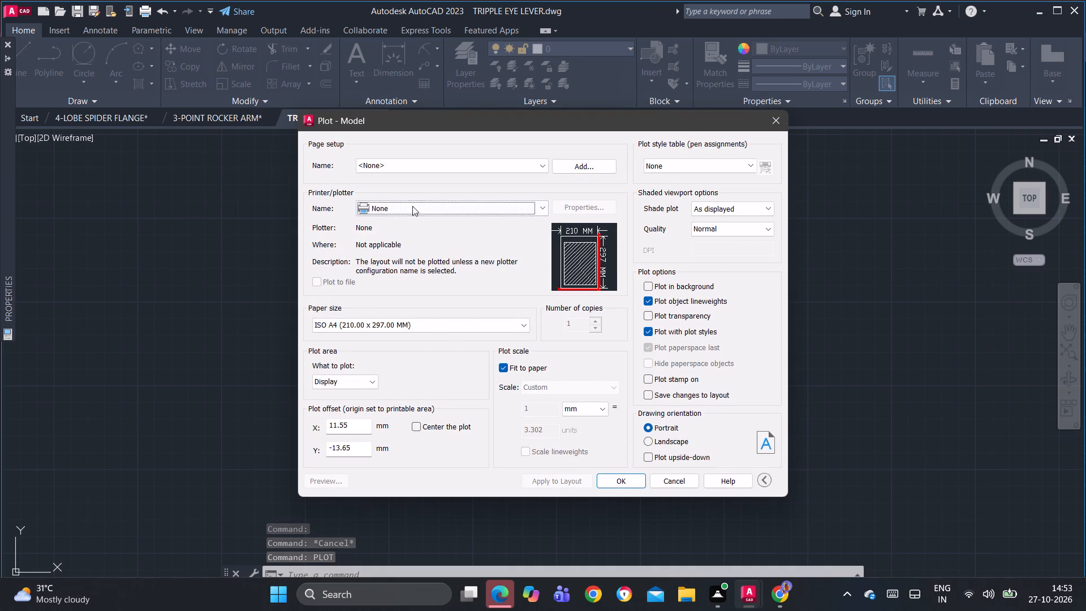
click(414, 205)
click(394, 384)
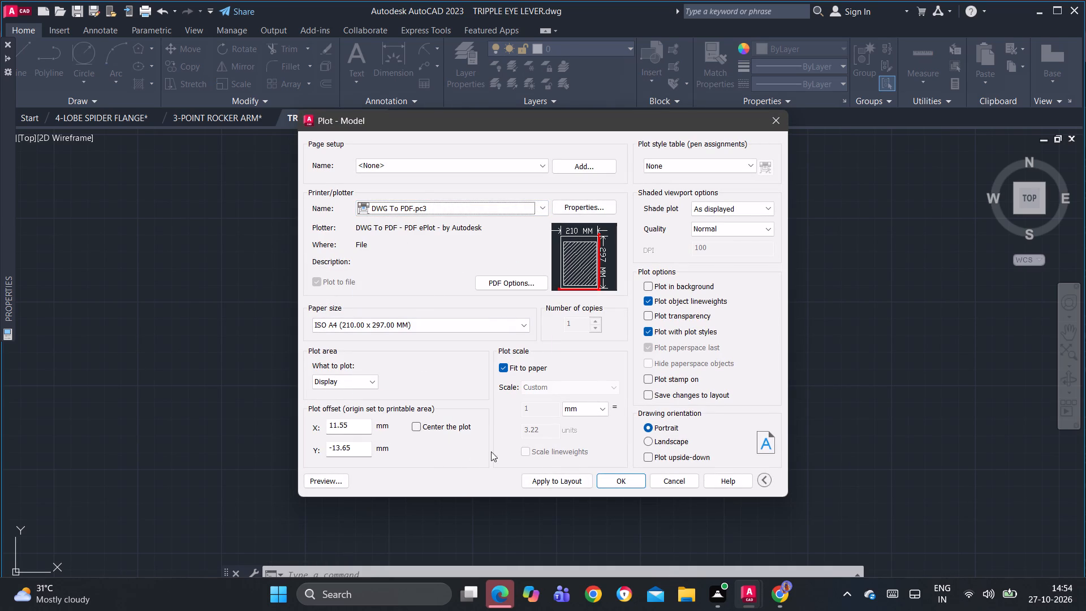
Set the plot area to a window enclosing the whole dimensioned lever, centred on the sheet in landscape orientation.
click(364, 380)
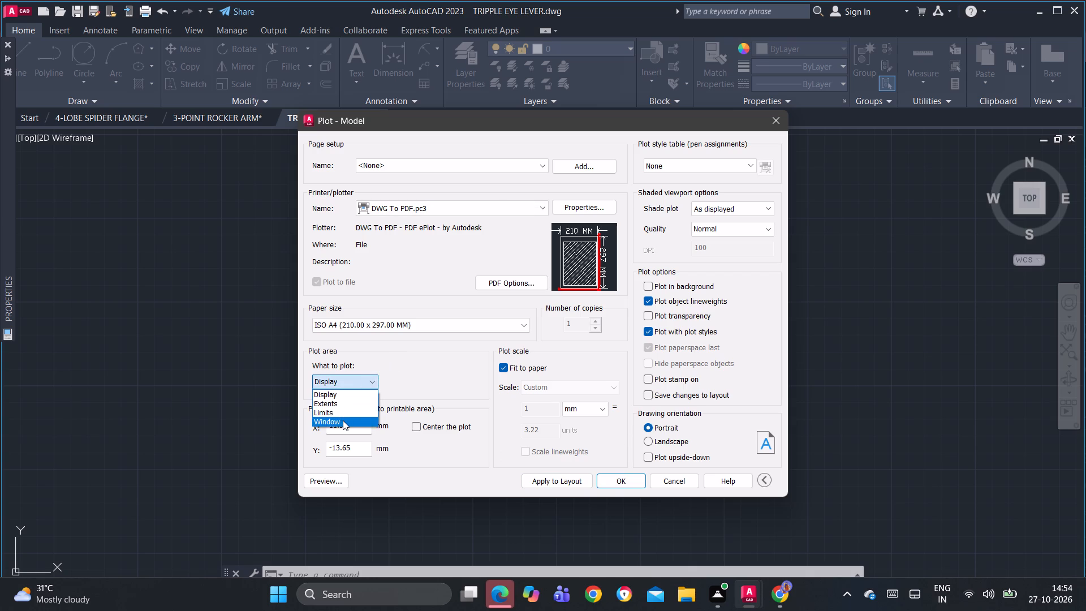
click(343, 420)
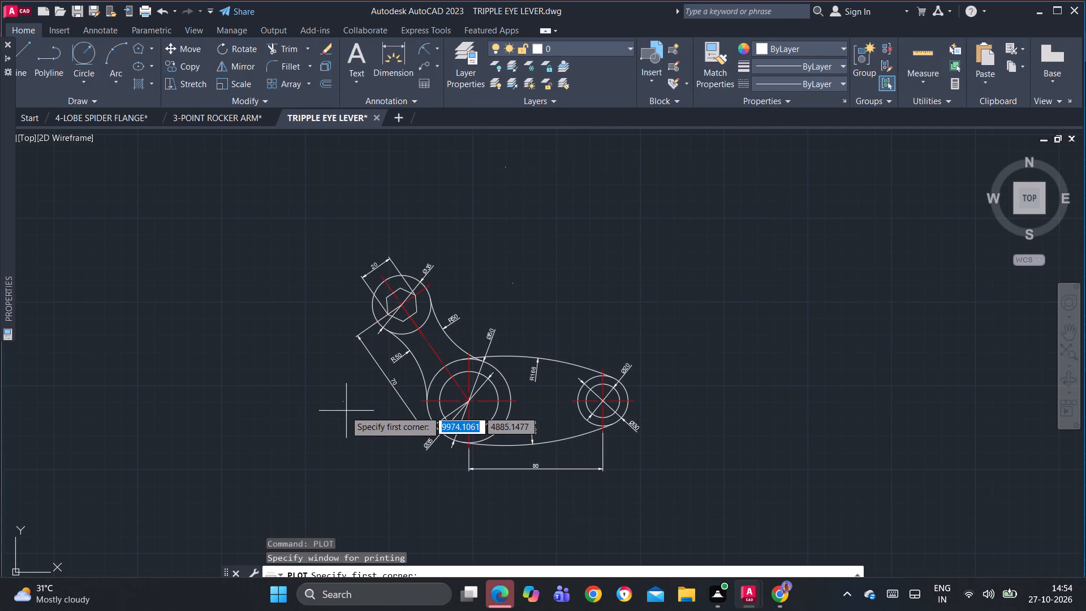
click(318, 230)
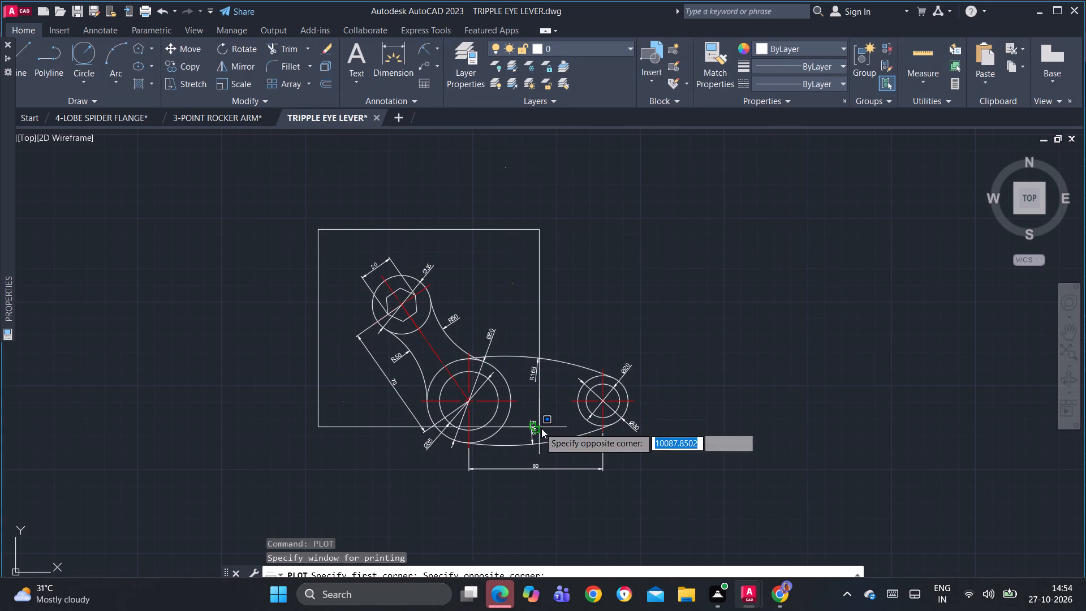
click(675, 501)
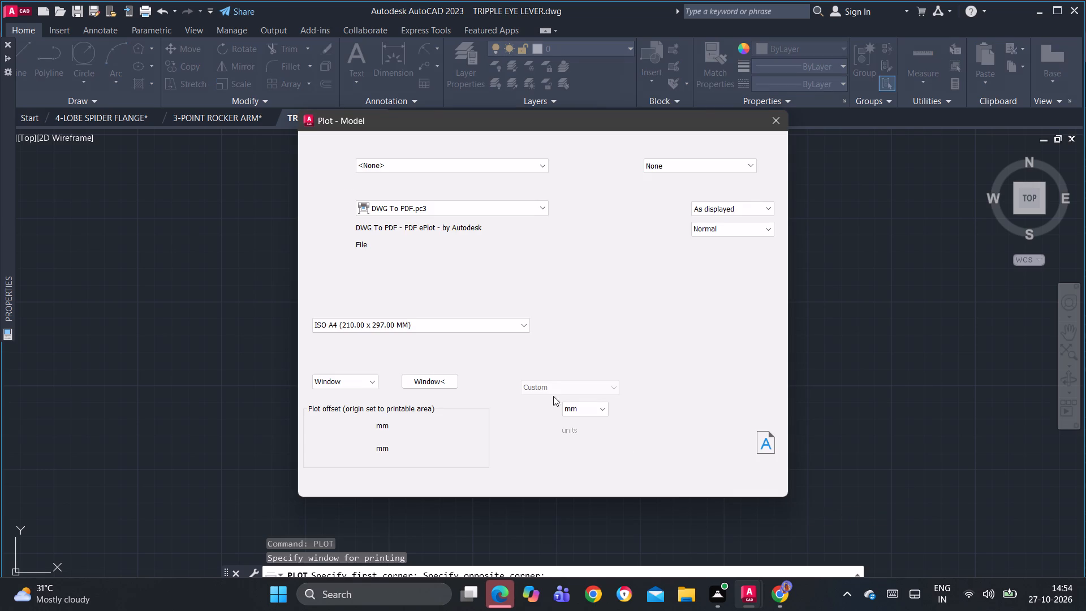
click(413, 425)
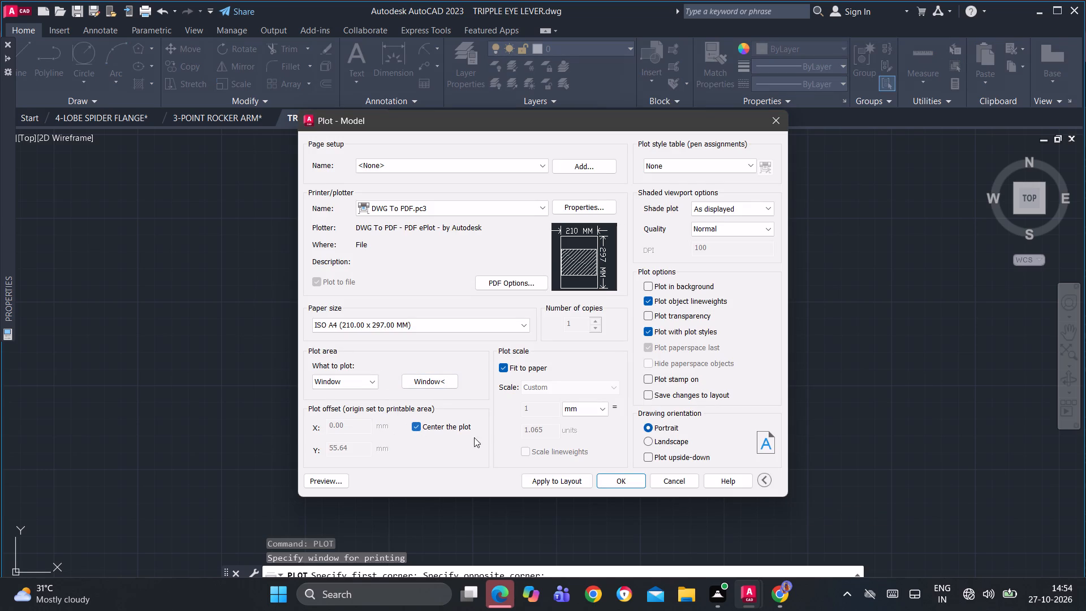
click(647, 441)
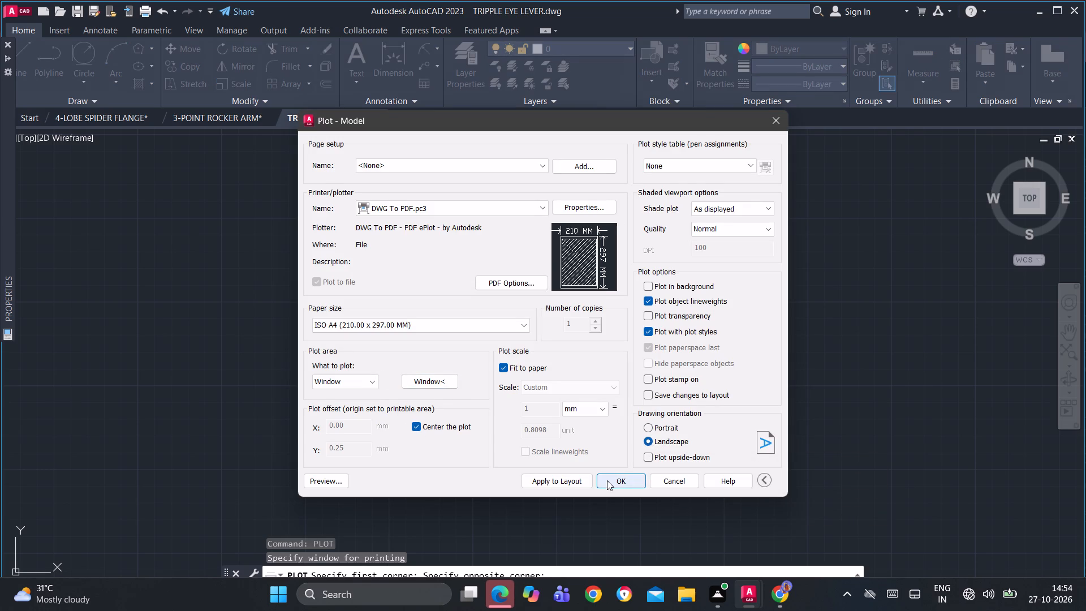
Plot the lever to TRIPPLE EYE LEVER-Model.pdf in the WFH V folder.
click(607, 480)
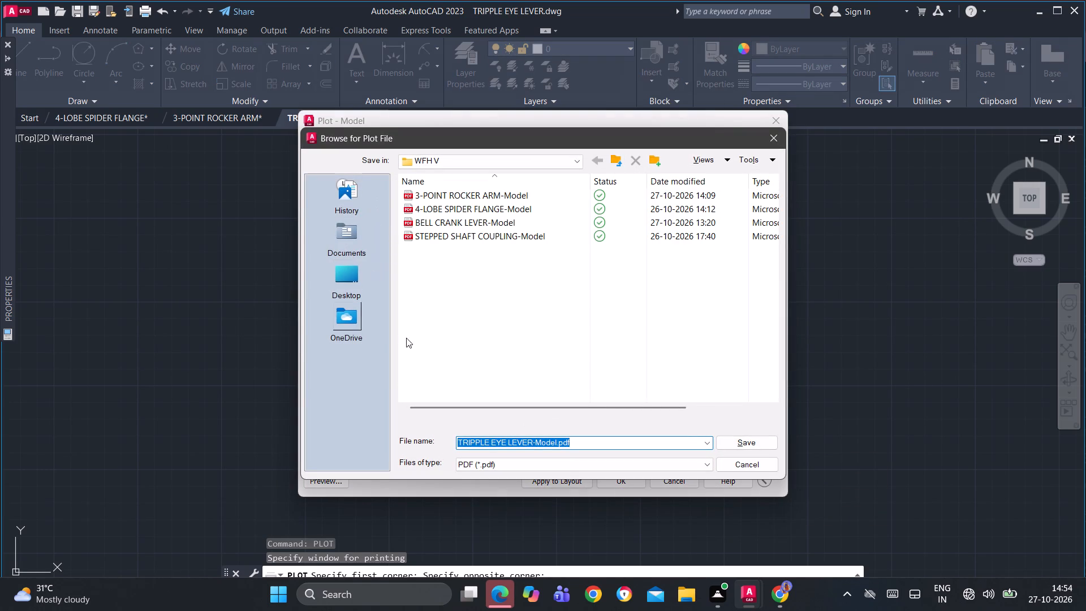
click(742, 440)
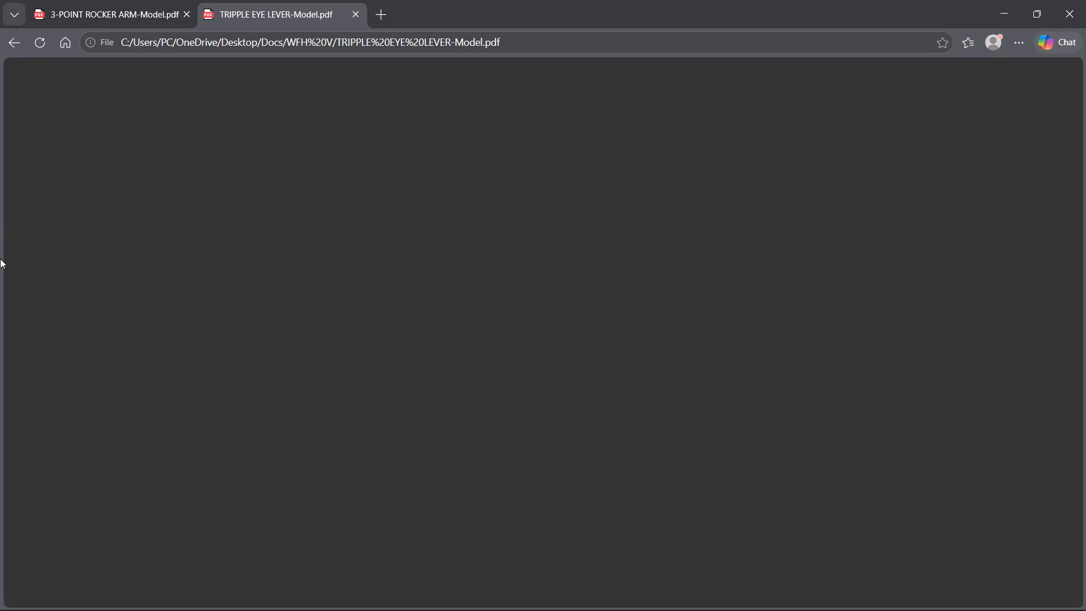
Close the TRIPPLE EYE LEVER and 3-POINT ROCKER ARM PDFs in Microsoft Edge and return to the lever drawing.
click(354, 10)
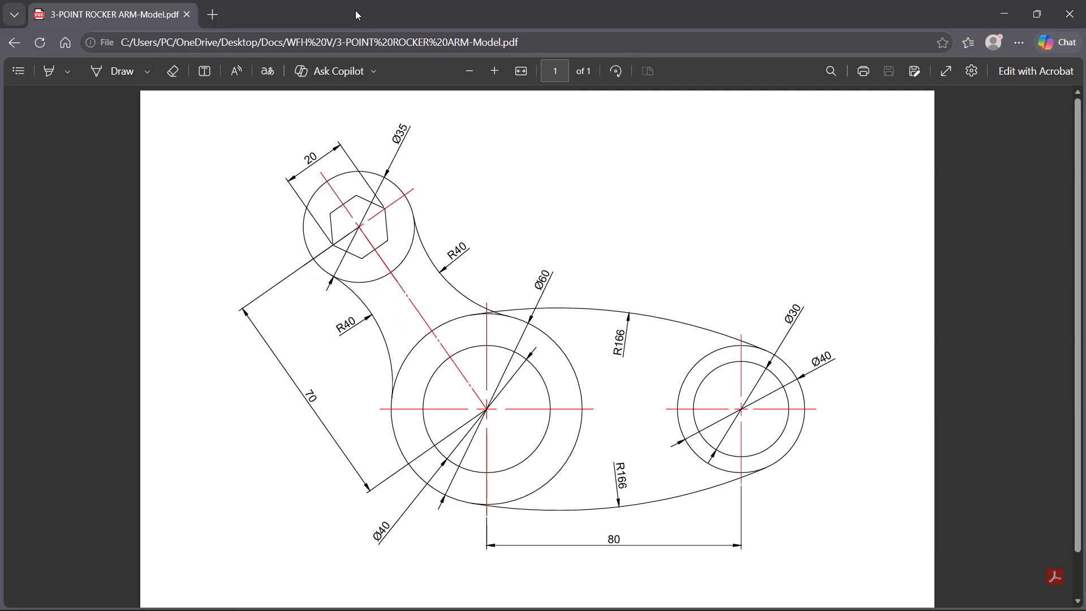
click(186, 11)
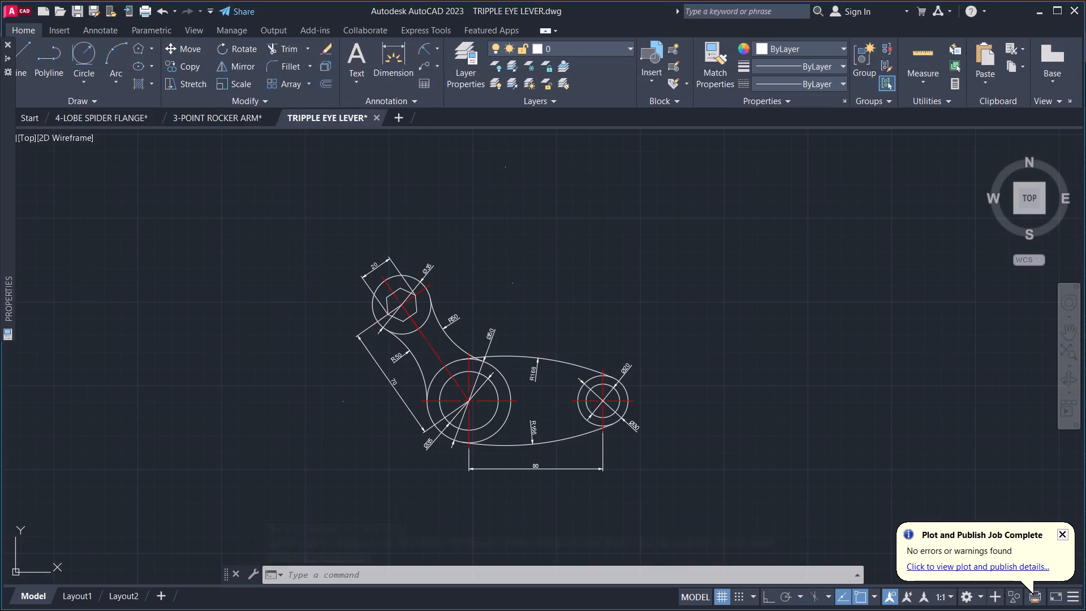